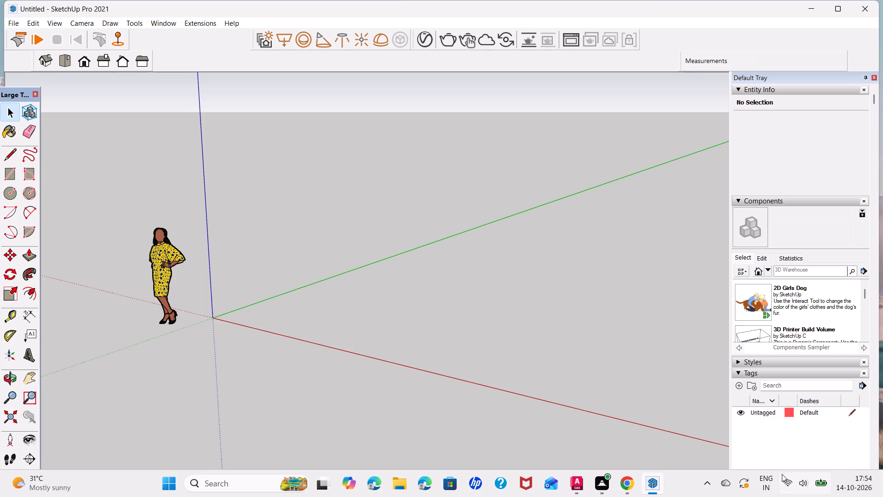
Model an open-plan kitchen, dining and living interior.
Draw a 25' by 35' rectangle flat on the ground beside the origin.
{"action": "middle_click_drag", "start_coordinate": [213, 317], "coordinate": [381, 304]}
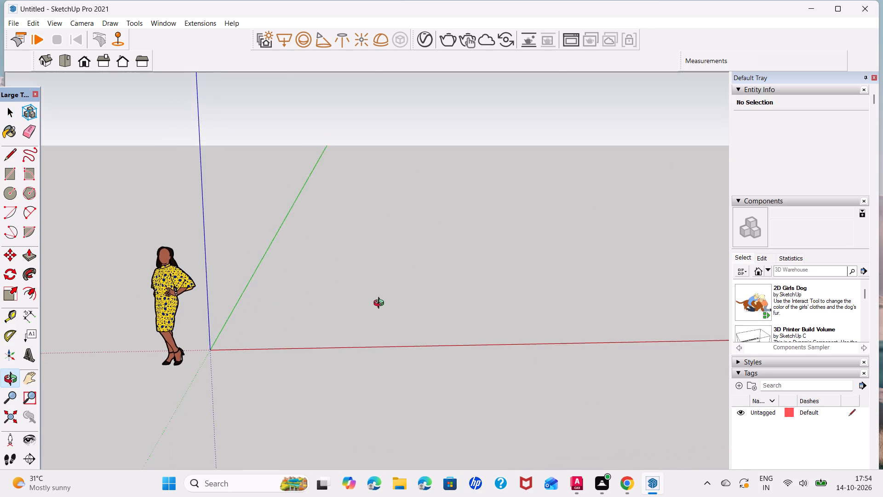
{"action": "middle_click_drag", "start_coordinate": [381, 304], "coordinate": [362, 303]}
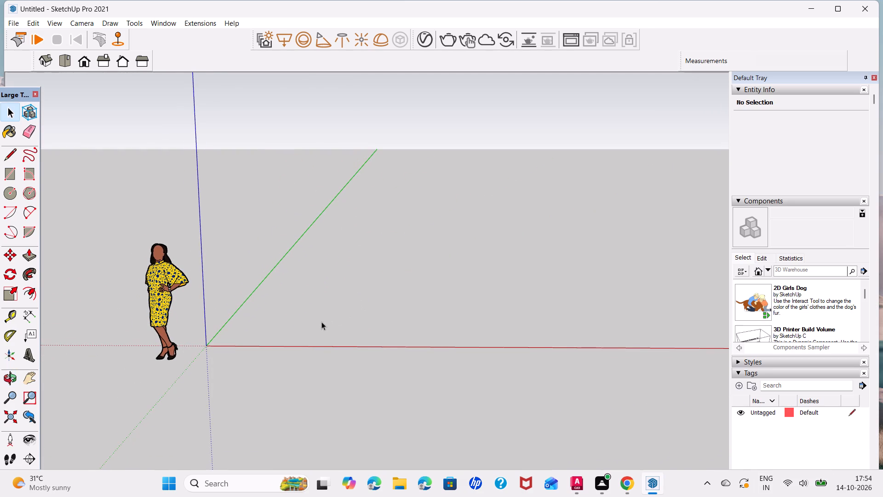
{"action": "scroll", "coordinate": [321, 322], "scroll_direction": "up", "scroll_amount": 1}
{"action": "middle_click_drag", "start_coordinate": [320, 321], "coordinate": [310, 363]}
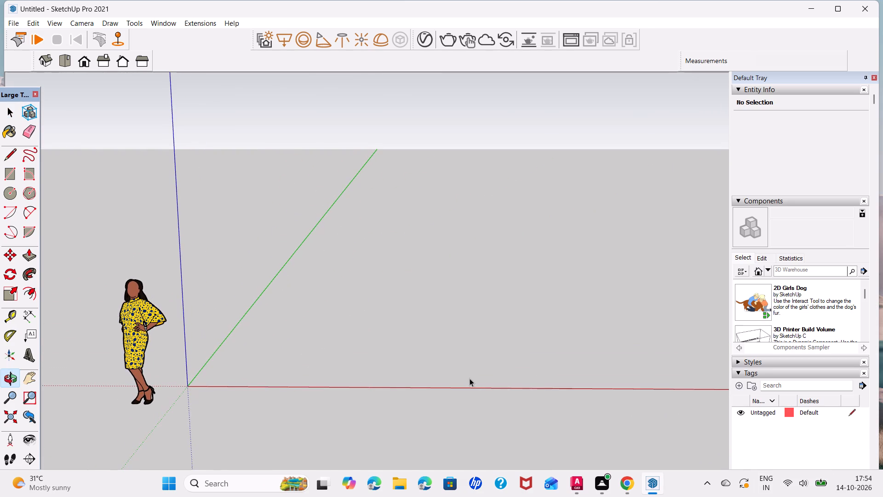
{"action": "middle_click_drag", "start_coordinate": [470, 377], "coordinate": [456, 375]}
{"action": "scroll", "coordinate": [391, 346], "scroll_direction": "up", "scroll_amount": 1}
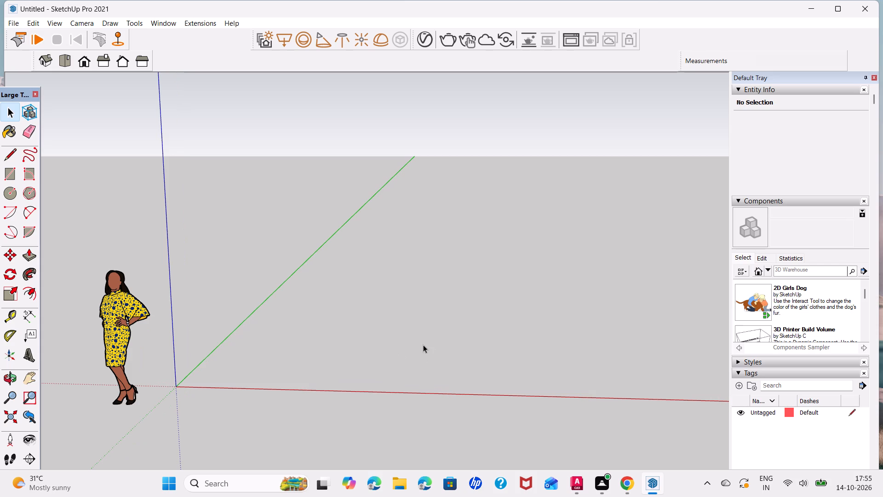
{"action": "left_click", "coordinate": [16, 172]}
{"action": "left_click", "coordinate": [349, 253]}
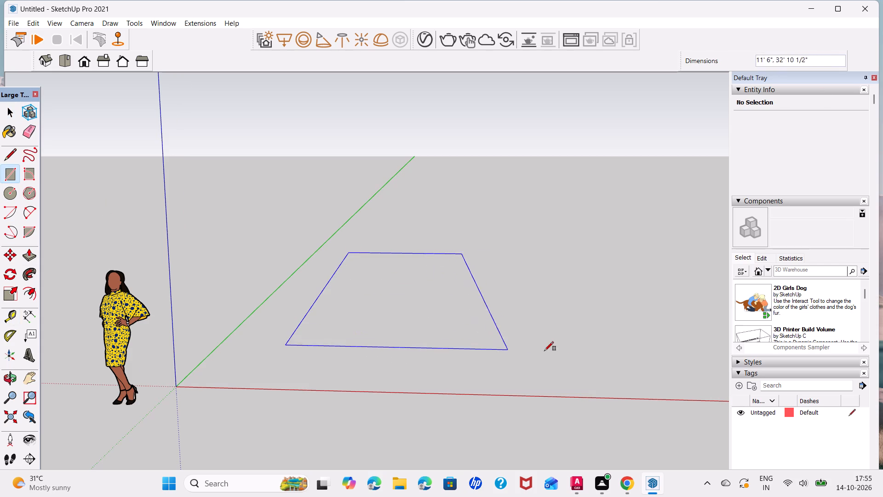
{"action": "scroll", "coordinate": [660, 359], "scroll_direction": "down", "scroll_amount": 3}
{"action": "middle_click_drag", "start_coordinate": [660, 359], "coordinate": [515, 352]}
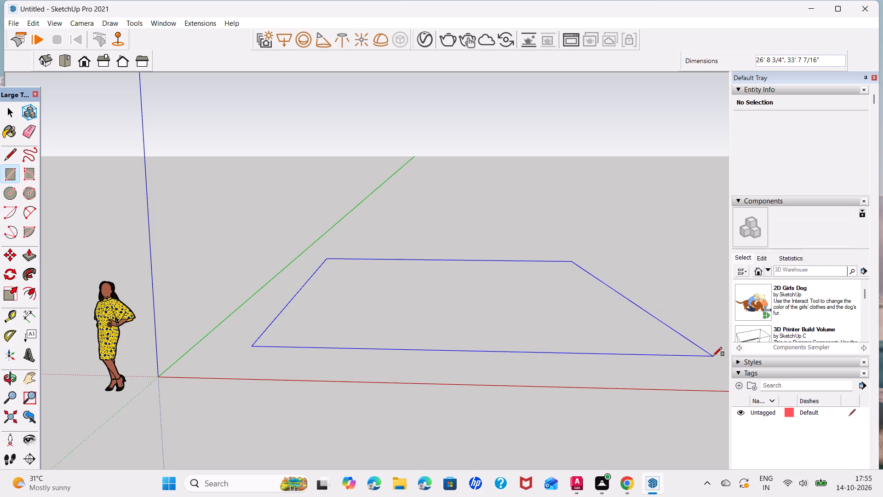
{"action": "scroll", "coordinate": [713, 356], "scroll_direction": "down", "scroll_amount": 3}
{"action": "middle_click_drag", "start_coordinate": [713, 356], "coordinate": [552, 363], "text": "shift"}
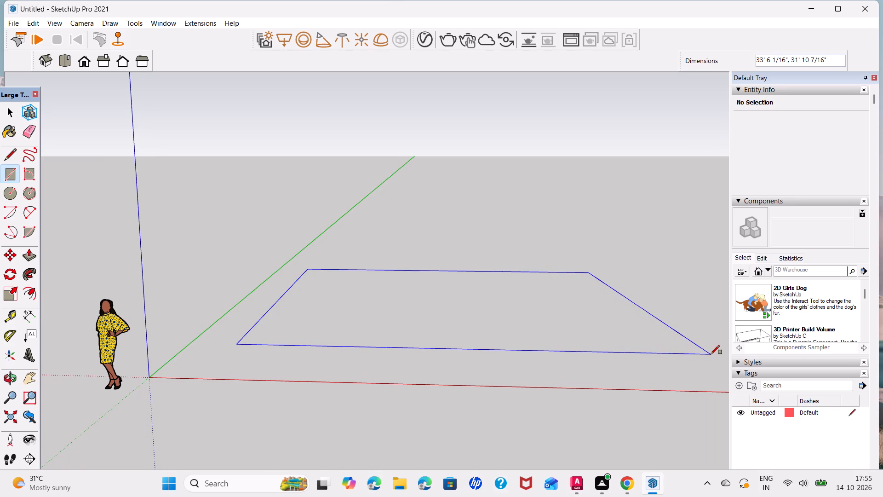
{"action": "type", "text": "25"}
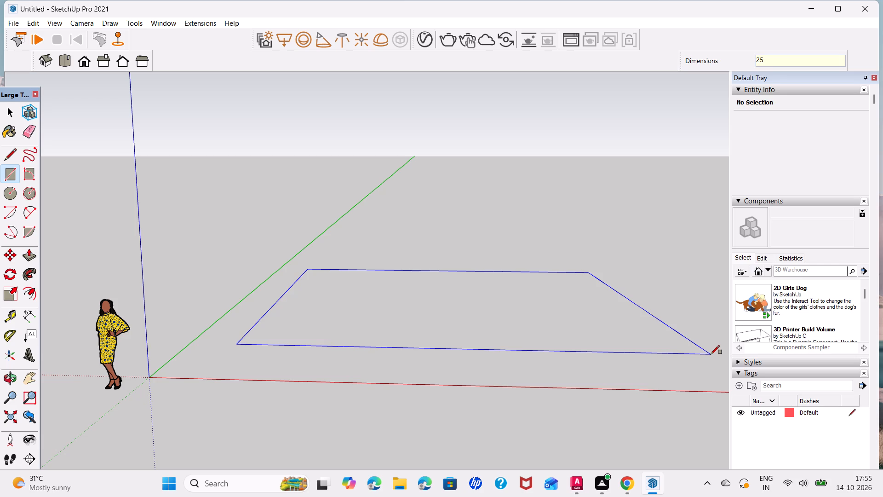
{"action": "type", "text": "',"}
{"action": "type", "text": "35"}
{"action": "key", "text": "apostrophe"}
{"action": "key", "text": "Return"}
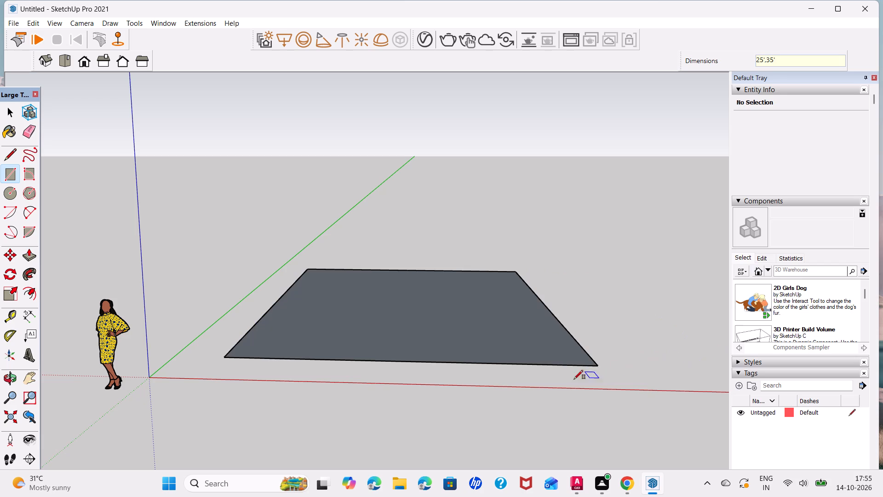
{"action": "key", "text": "space"}
Reverse the ground rectangle's face so its front side points up.
{"action": "middle_click_drag", "start_coordinate": [500, 349], "coordinate": [469, 468]}
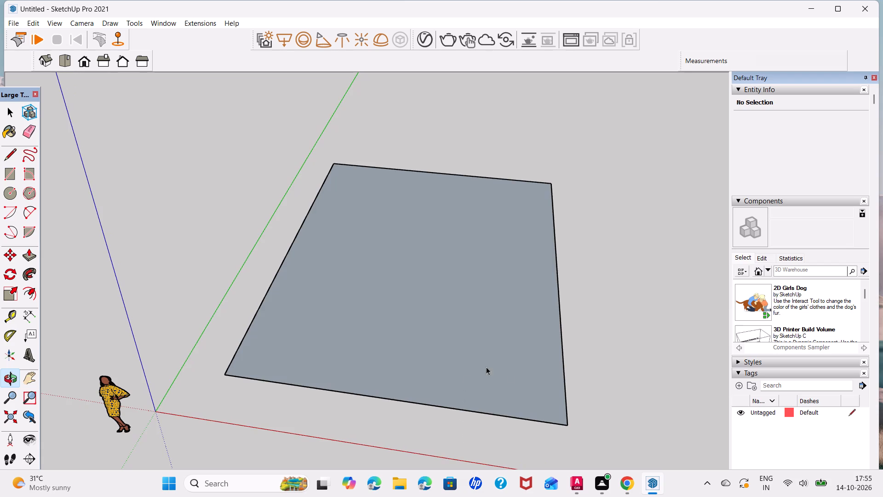
{"action": "middle_click_drag", "start_coordinate": [511, 374], "coordinate": [122, 364]}
{"action": "scroll", "coordinate": [392, 330], "scroll_direction": "down", "scroll_amount": 3}
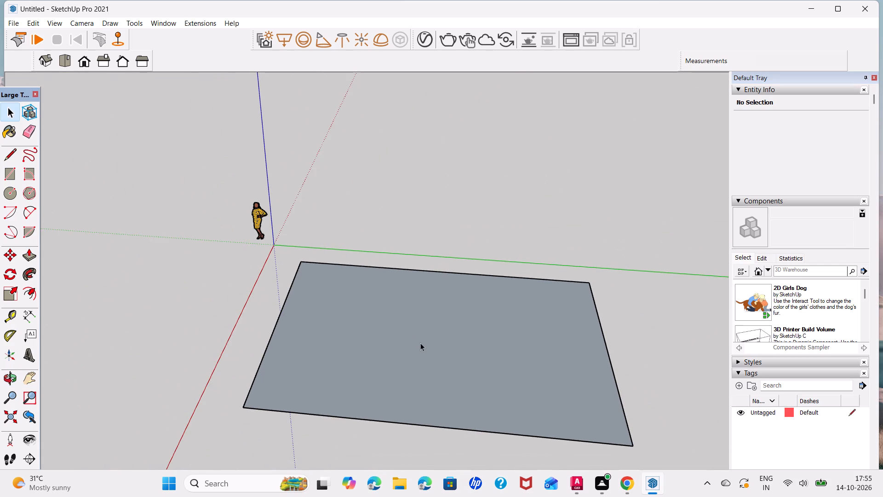
{"action": "middle_click_drag", "start_coordinate": [422, 345], "coordinate": [418, 320]}
{"action": "left_click", "coordinate": [434, 347]}
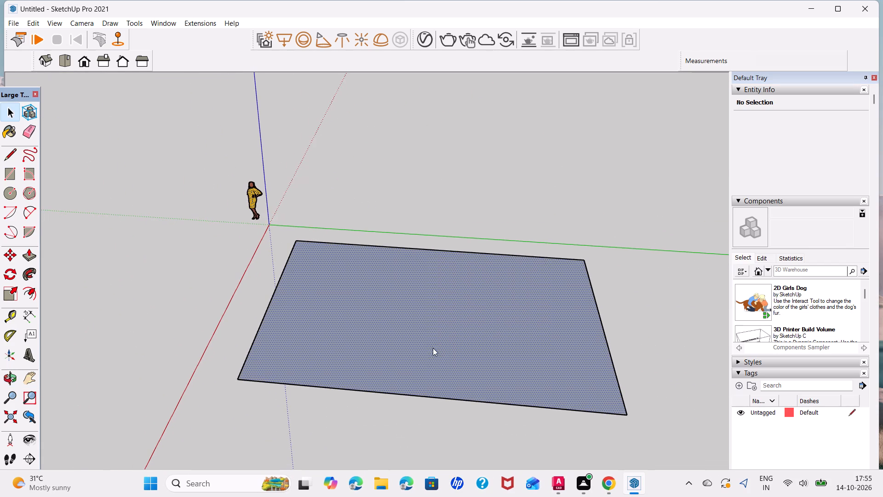
{"action": "right_click", "coordinate": [433, 348]}
{"action": "left_click", "coordinate": [508, 262]}
Push/Pull the rectangle's face up 4" to form a floor slab.
{"action": "left_click", "coordinate": [491, 312]}
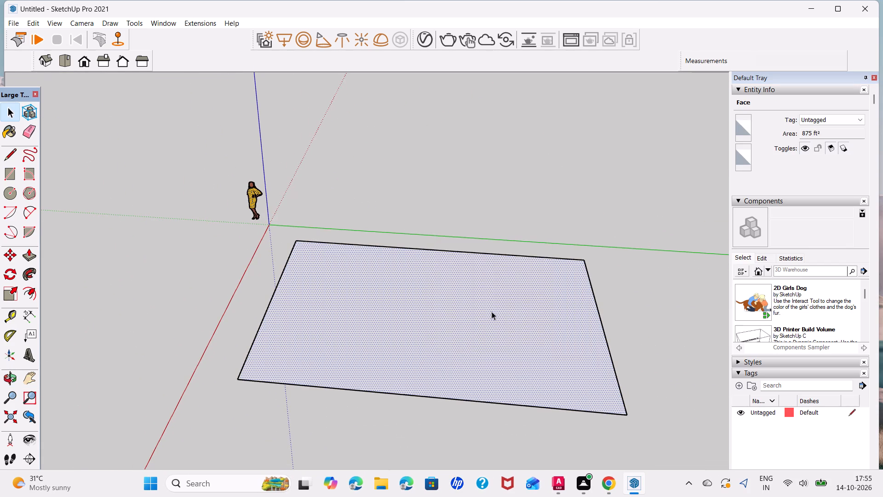
{"action": "key", "text": "p"}
{"action": "left_click", "coordinate": [492, 312]}
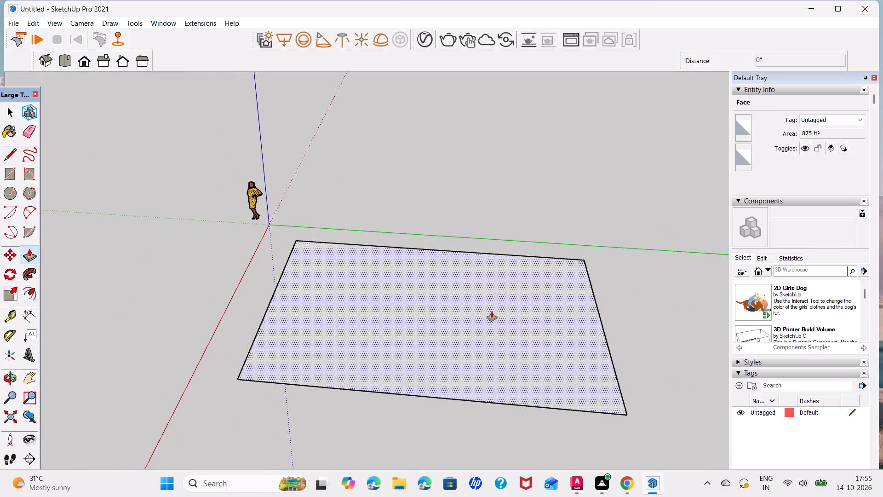
{"action": "key", "text": "4"}
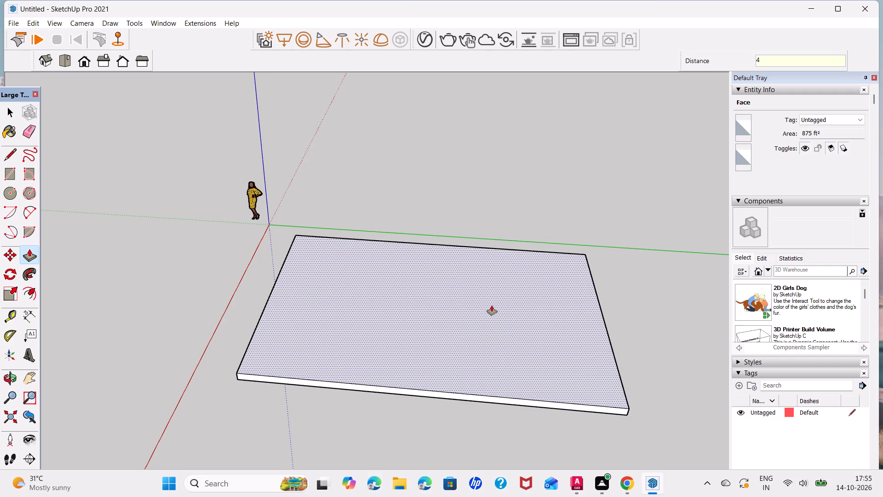
{"action": "key", "text": "Return"}
{"action": "key", "text": "space"}
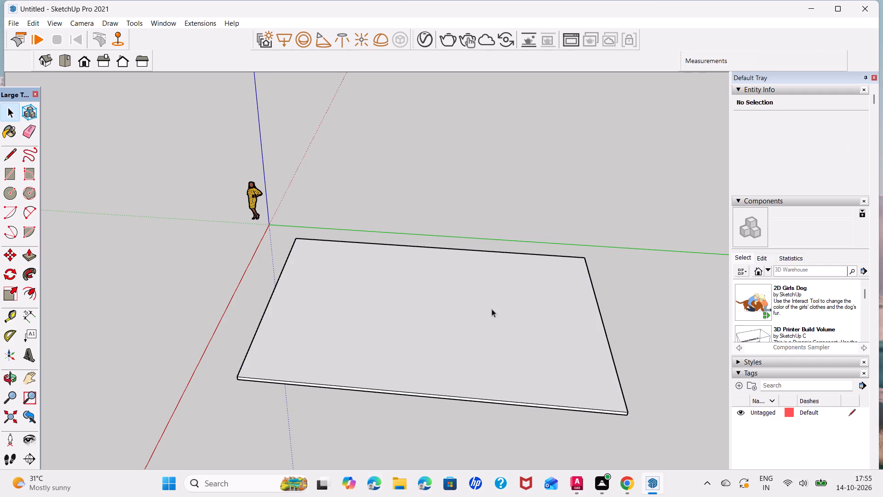
Select all of the floor slab's geometry and make it a group.
{"action": "triple_click", "coordinate": [491, 313]}
{"action": "right_click", "coordinate": [491, 313]}
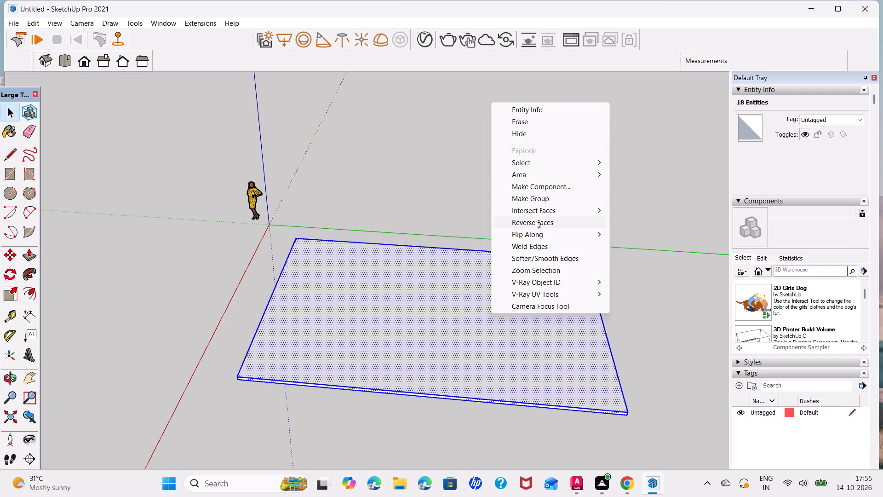
{"action": "left_click", "coordinate": [543, 199]}
{"action": "left_click", "coordinate": [631, 331]}
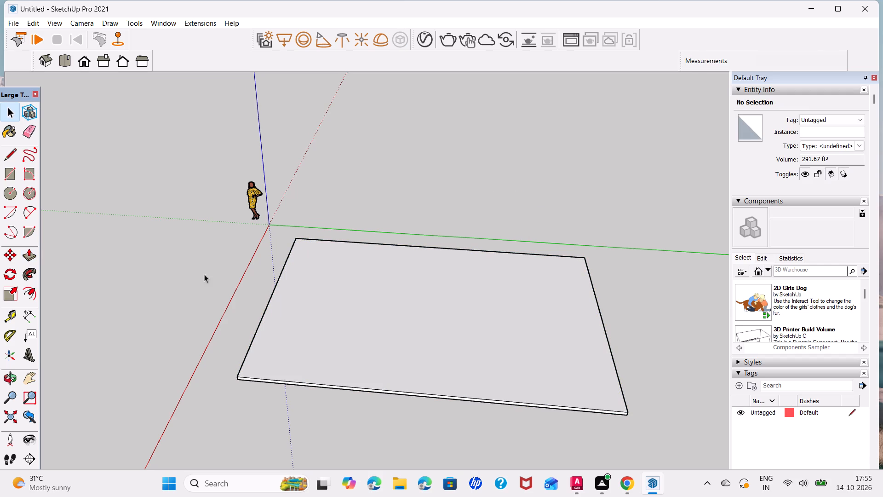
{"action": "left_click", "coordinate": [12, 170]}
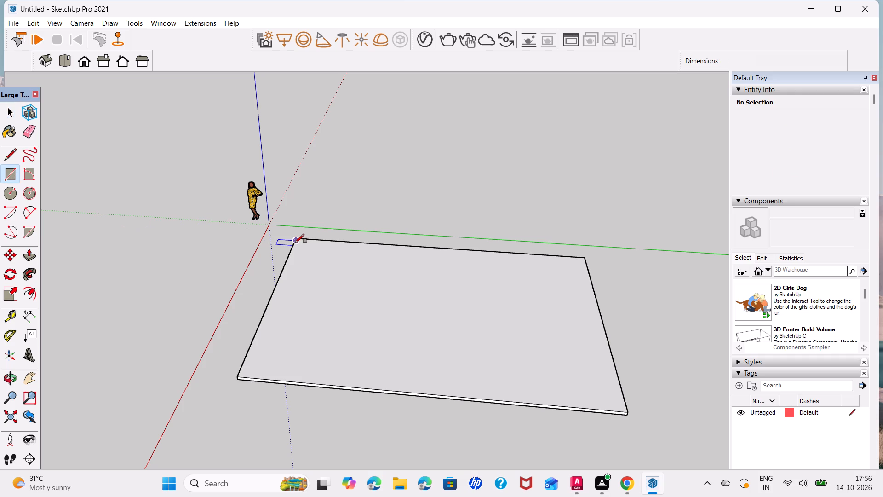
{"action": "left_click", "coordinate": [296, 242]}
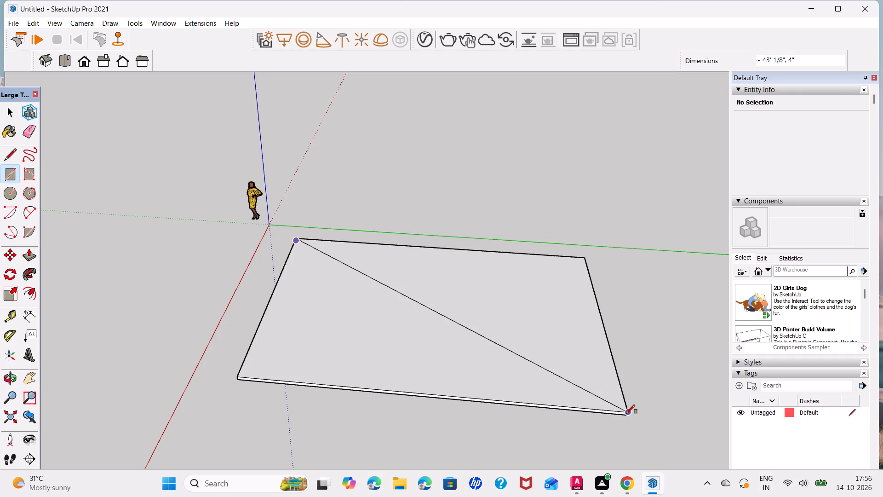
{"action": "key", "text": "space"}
Draw a rectangle over the slab's top surface, from one corner to the diagonally opposite corner.
{"action": "middle_click_drag", "start_coordinate": [292, 235], "coordinate": [277, 302]}
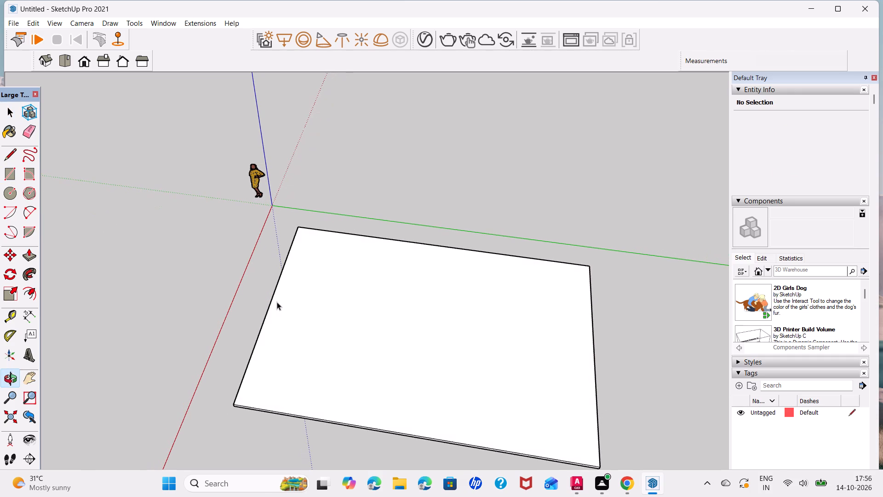
{"action": "left_click", "coordinate": [17, 175]}
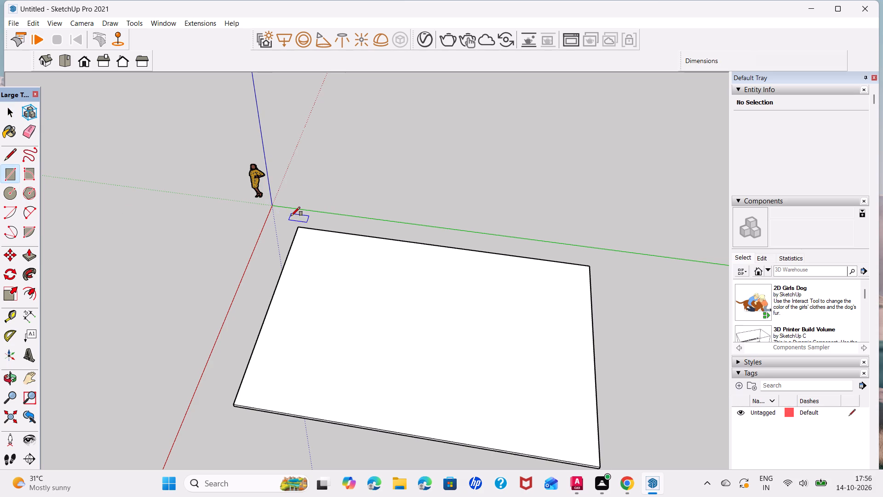
{"action": "left_click", "coordinate": [303, 225]}
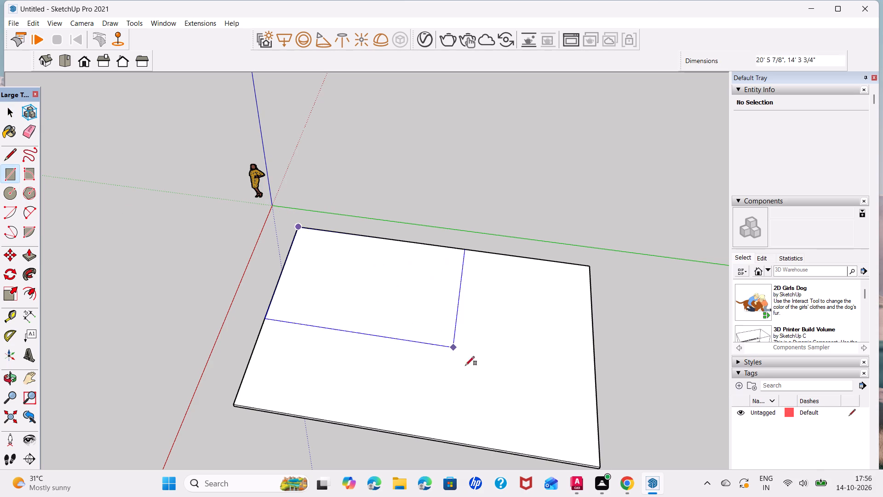
{"action": "left_click", "coordinate": [605, 468]}
{"action": "key", "text": "space"}
Reverse the face of the rectangle on top of the slab.
{"action": "right_click", "coordinate": [494, 398]}
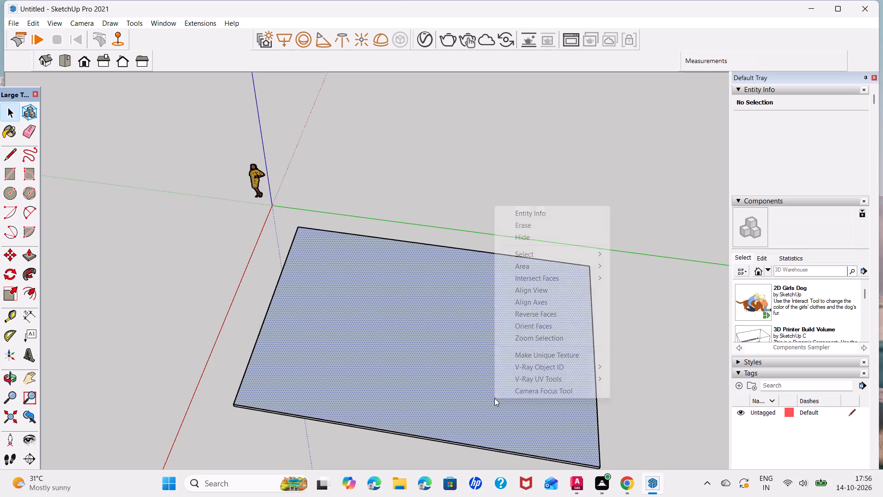
{"action": "left_click", "coordinate": [545, 315]}
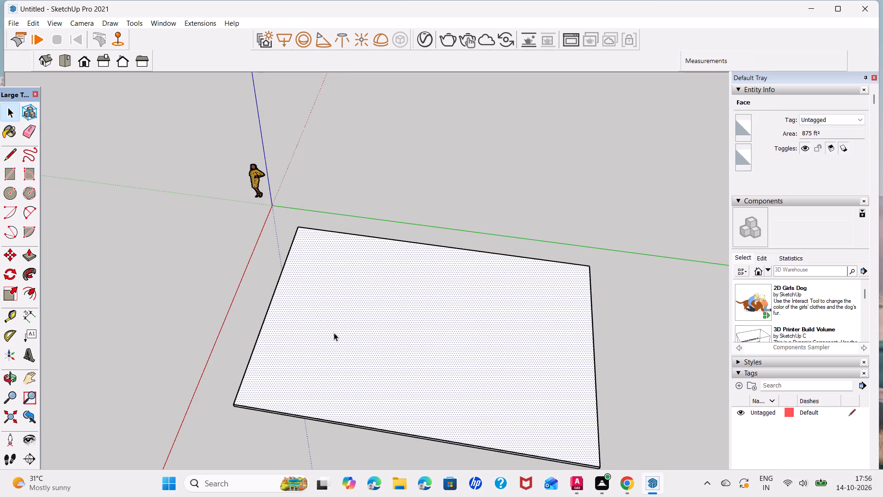
Offset the top rectangle's outline 4" inward to mark the wall thickness.
{"action": "left_click", "coordinate": [37, 288]}
{"action": "left_click", "coordinate": [267, 324]}
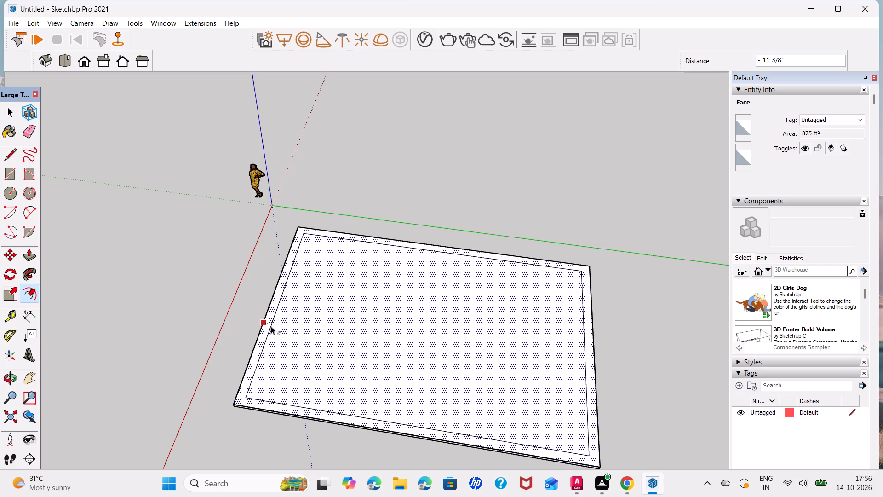
{"action": "key", "text": "4"}
{"action": "key", "text": "Return"}
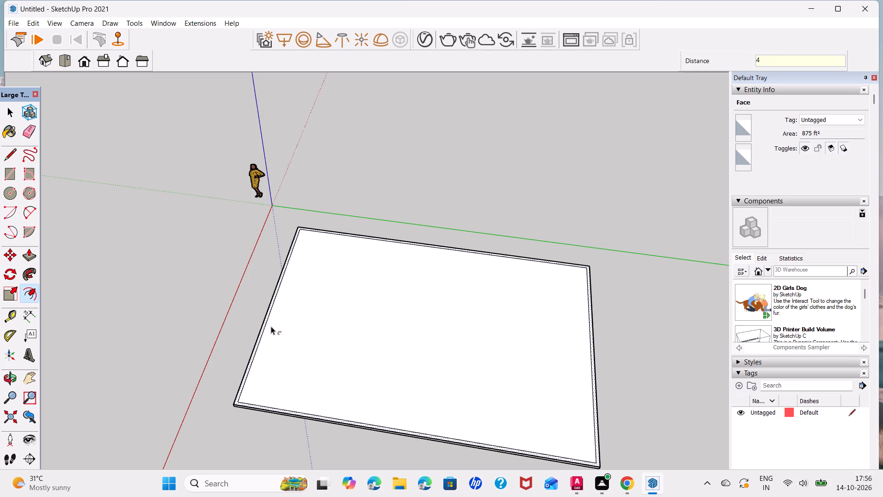
{"action": "scroll", "coordinate": [267, 439], "scroll_direction": "up", "scroll_amount": 3}
{"action": "middle_click_drag", "start_coordinate": [272, 439], "coordinate": [316, 459]}
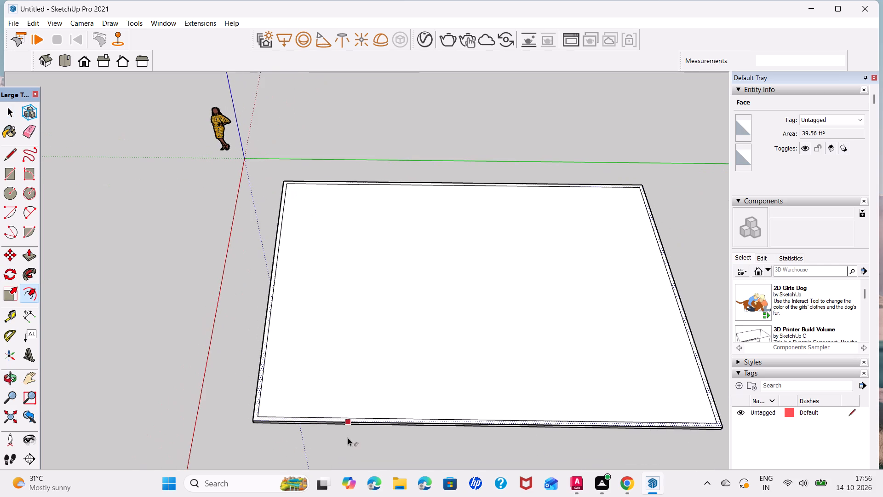
{"action": "key", "text": "space"}
Move the long inner offset edge farthest from the green axis 4" outward onto the slab's outer edge.
{"action": "scroll", "coordinate": [365, 414], "scroll_direction": "up", "scroll_amount": 5}
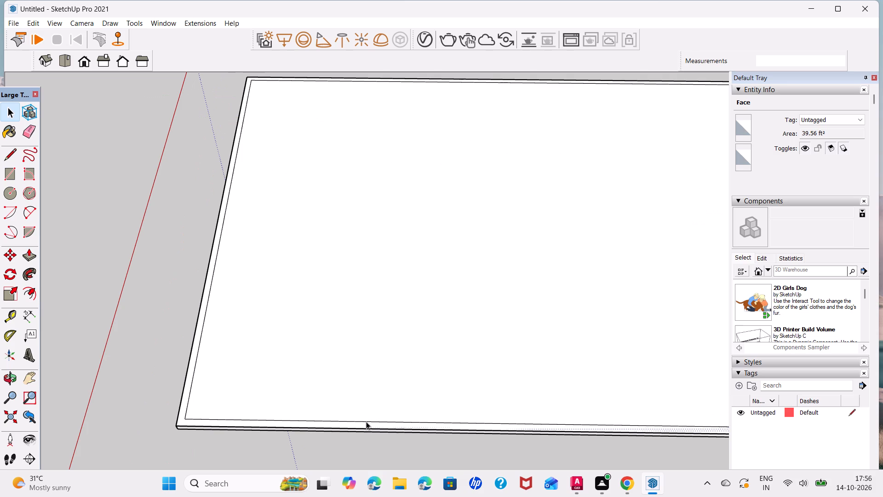
{"action": "left_click", "coordinate": [366, 422]}
{"action": "key", "text": "m"}
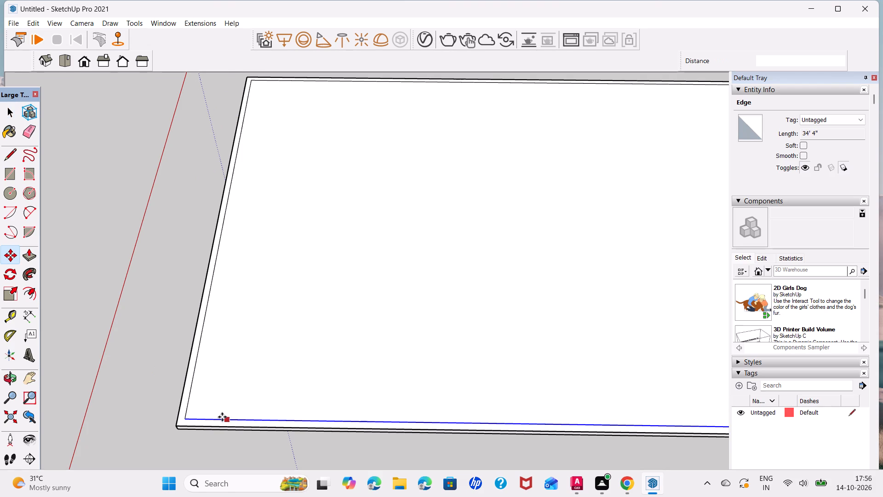
{"action": "left_click", "coordinate": [190, 422]}
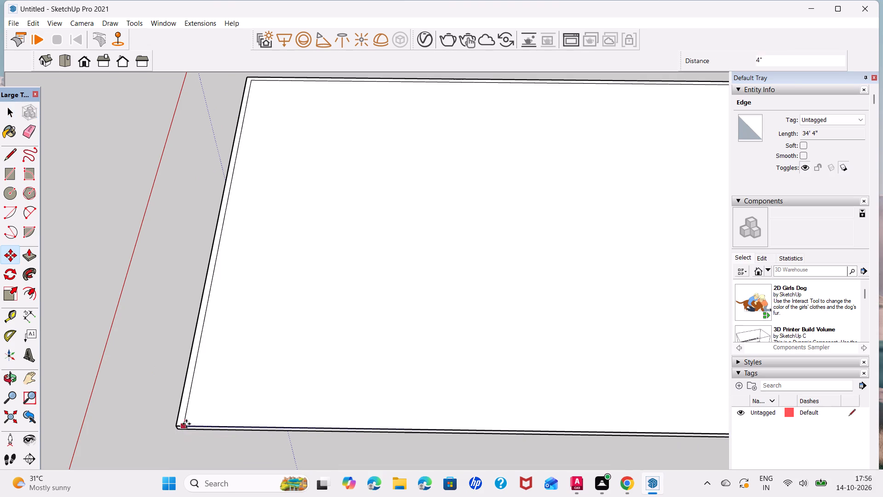
{"action": "left_click", "coordinate": [183, 428]}
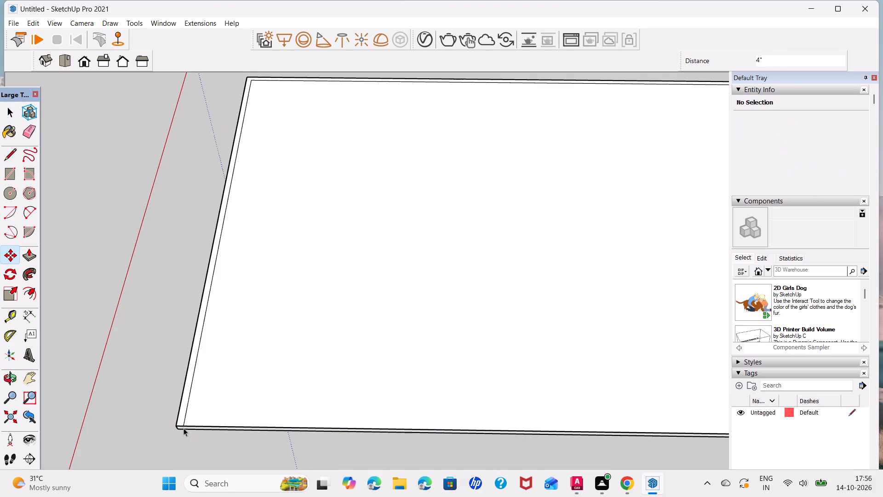
{"action": "key", "text": "space"}
Delete the large inner face, keeping only the 4" wall strip around the slab's other three sides.
{"action": "left_click", "coordinate": [226, 393]}
{"action": "key", "text": "Delete"}
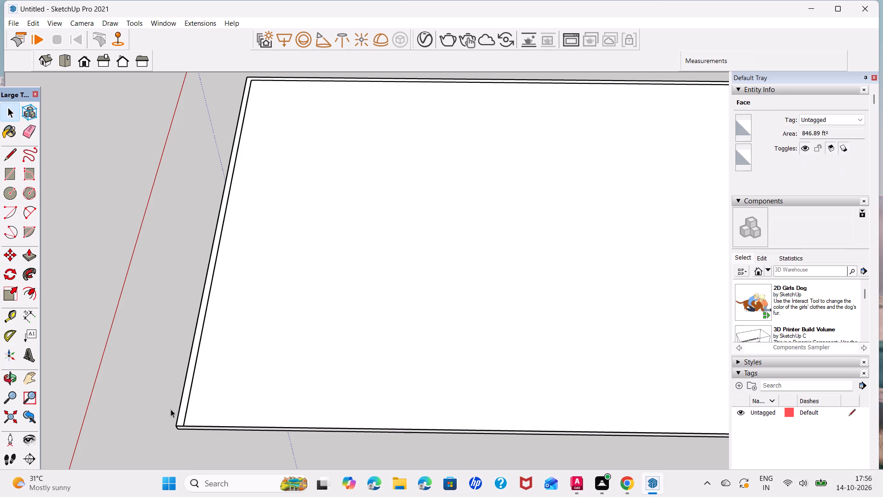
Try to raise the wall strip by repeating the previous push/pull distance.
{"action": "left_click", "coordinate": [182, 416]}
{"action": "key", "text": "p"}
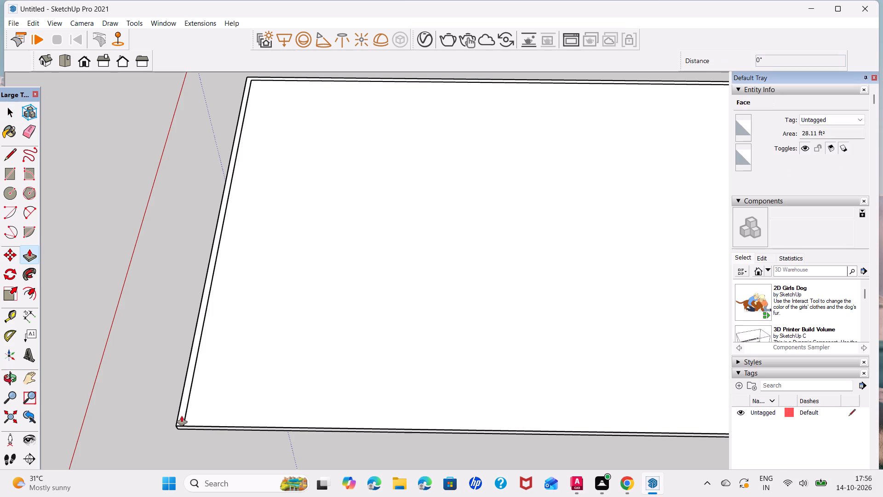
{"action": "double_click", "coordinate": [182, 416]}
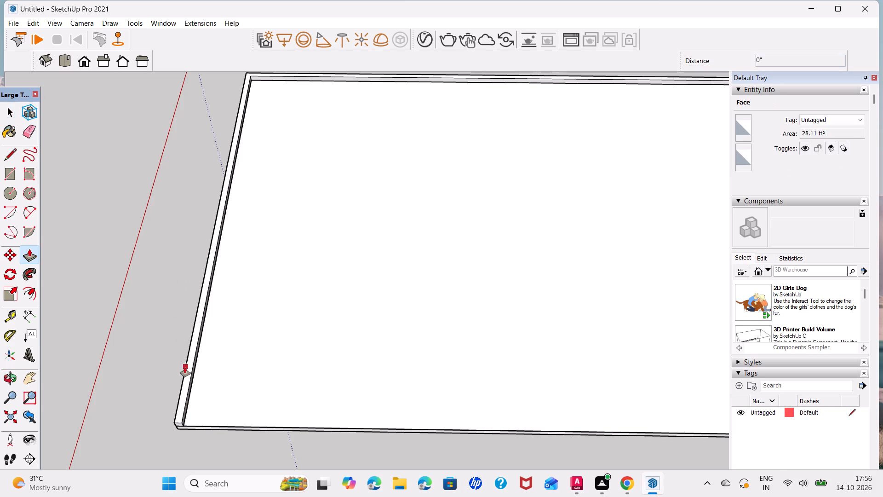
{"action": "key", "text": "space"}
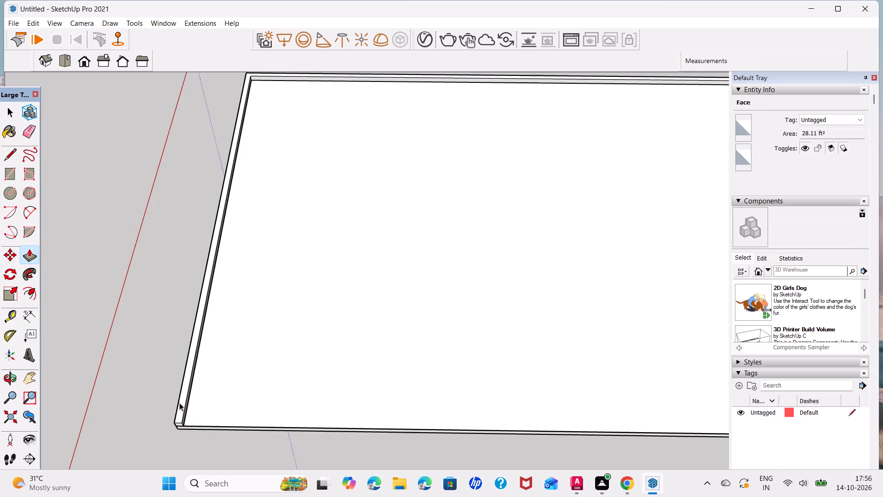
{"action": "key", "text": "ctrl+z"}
Extrude the 4" wall strip upward 10' to form the three walls.
{"action": "left_click", "coordinate": [183, 410]}
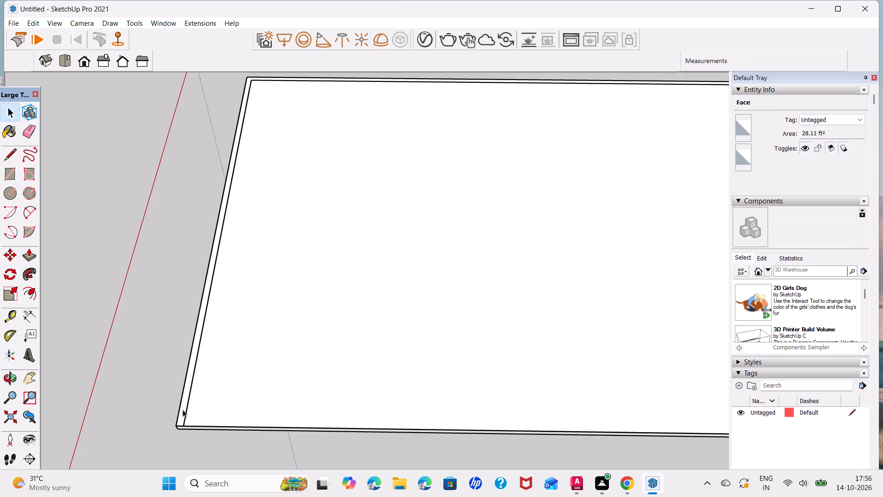
{"action": "key", "text": "p"}
{"action": "left_click", "coordinate": [183, 410]}
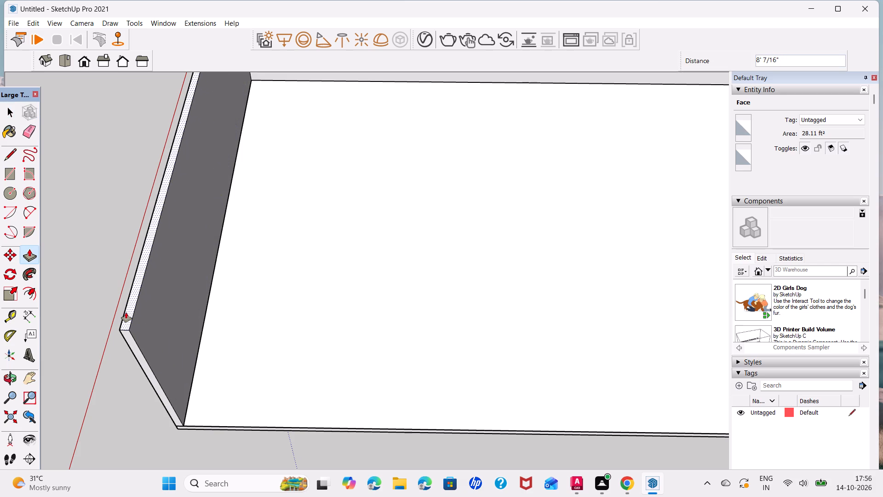
{"action": "type", "text": "10'"}
{"action": "key", "text": "Return"}
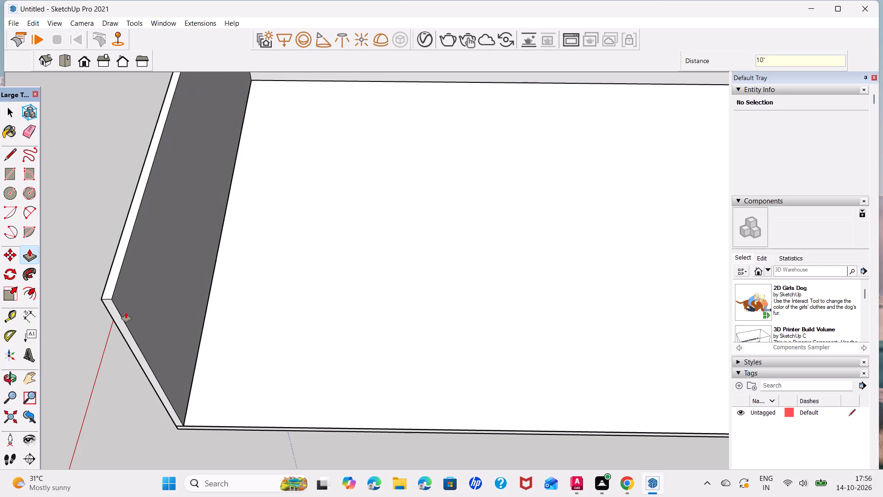
{"action": "key", "text": "space"}
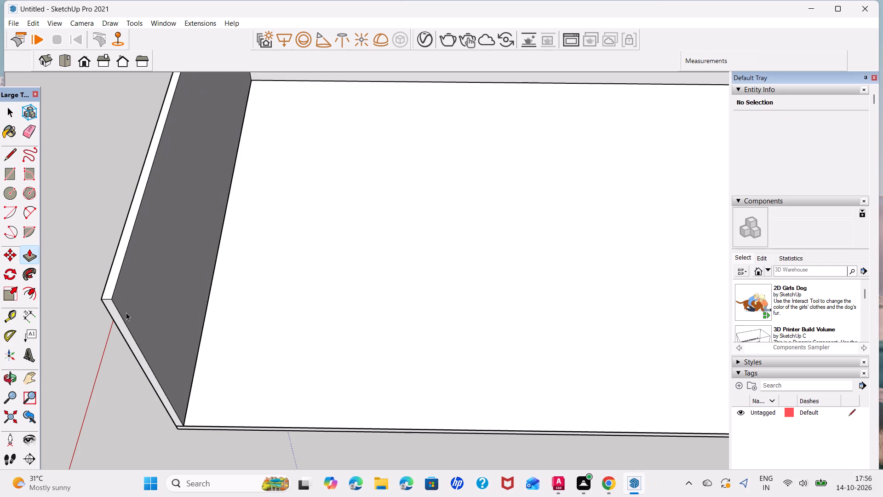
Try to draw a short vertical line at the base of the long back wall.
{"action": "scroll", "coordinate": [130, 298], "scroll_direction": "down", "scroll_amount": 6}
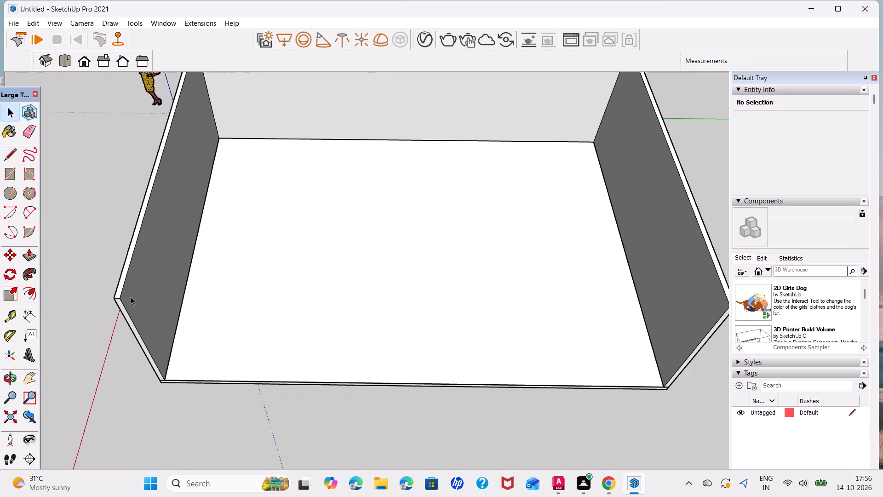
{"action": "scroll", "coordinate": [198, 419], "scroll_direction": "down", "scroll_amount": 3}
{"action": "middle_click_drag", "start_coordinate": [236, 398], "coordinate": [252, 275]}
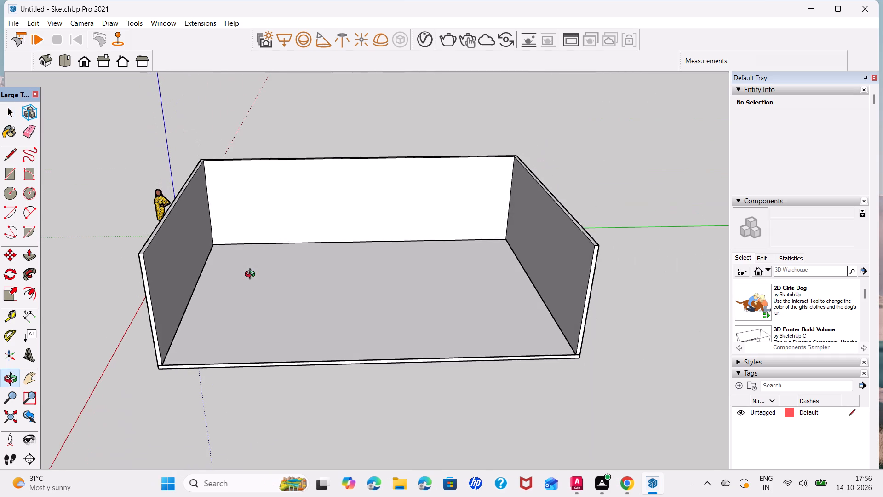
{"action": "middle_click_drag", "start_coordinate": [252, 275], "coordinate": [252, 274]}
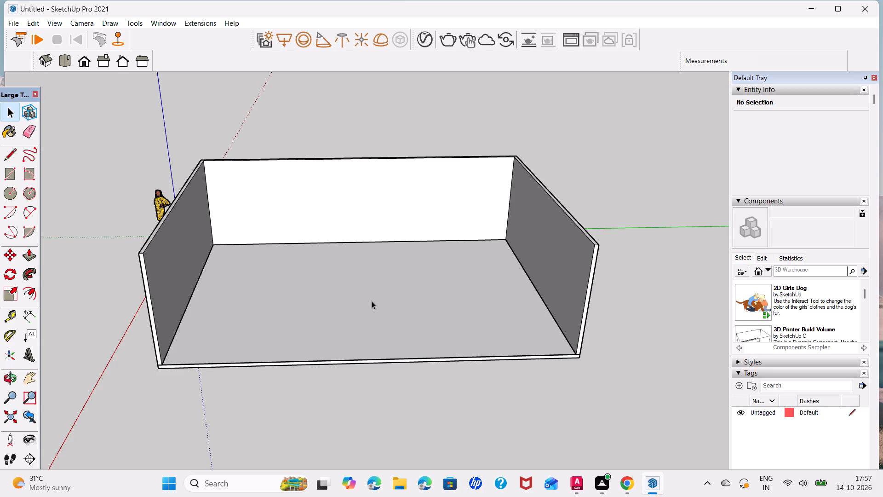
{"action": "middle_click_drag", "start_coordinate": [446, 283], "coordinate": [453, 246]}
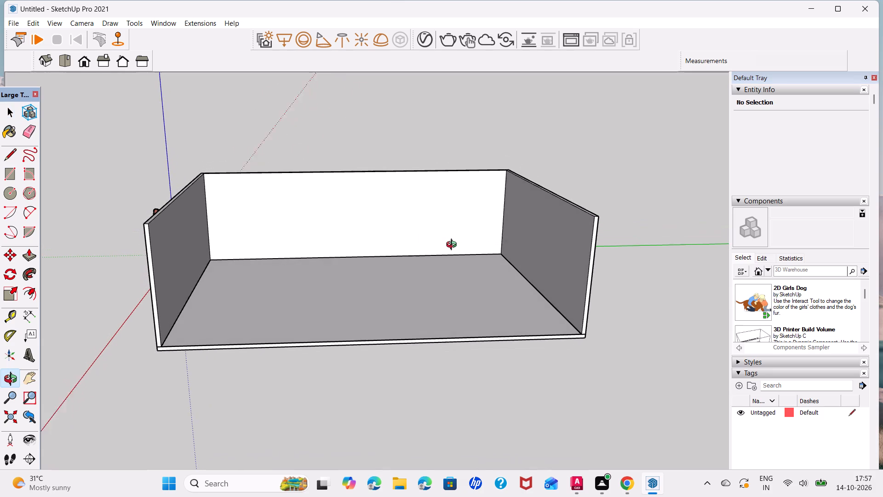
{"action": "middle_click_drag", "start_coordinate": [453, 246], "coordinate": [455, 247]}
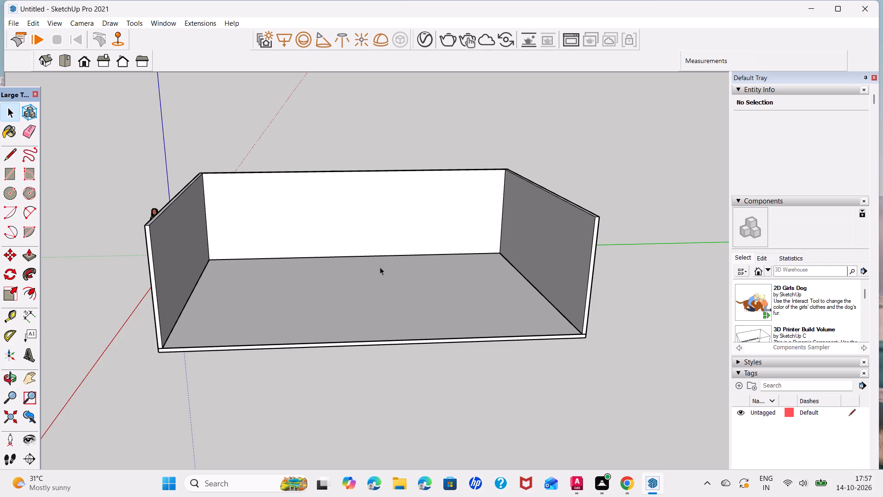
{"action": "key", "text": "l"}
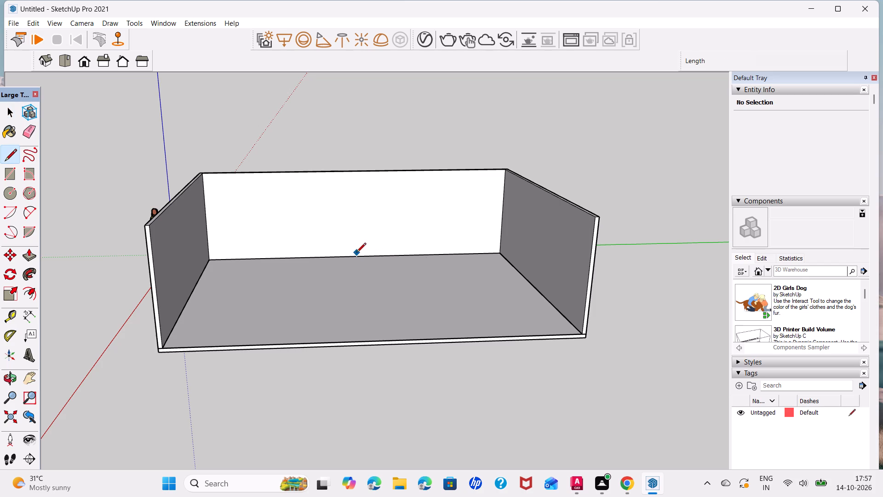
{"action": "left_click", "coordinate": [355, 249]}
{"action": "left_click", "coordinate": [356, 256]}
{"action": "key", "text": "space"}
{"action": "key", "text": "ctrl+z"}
Draw two vertical lines near the middle of the long back wall, between its base and top edges.
{"action": "key", "text": "l"}
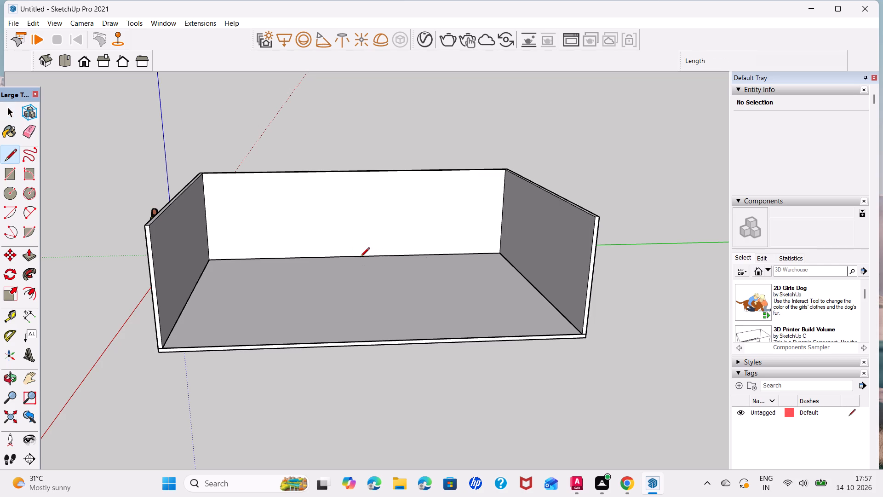
{"action": "left_click", "coordinate": [360, 254]}
{"action": "left_click", "coordinate": [362, 172]}
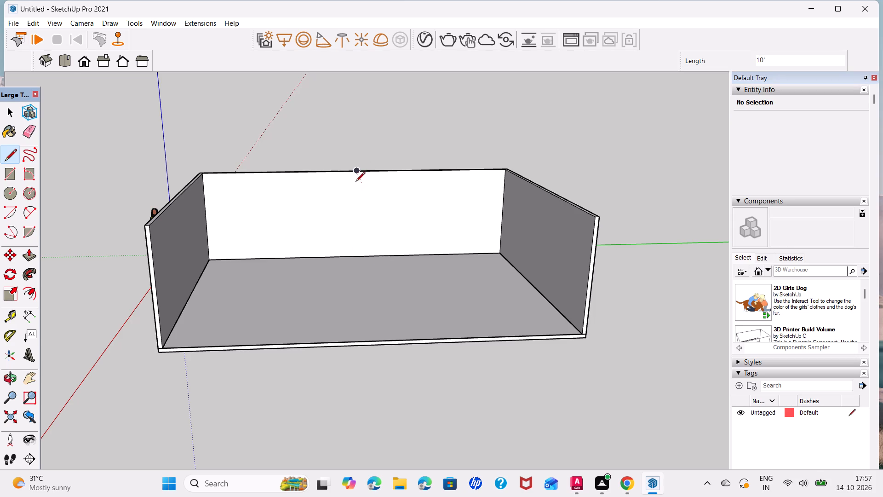
{"action": "middle_click_drag", "start_coordinate": [380, 232], "coordinate": [459, 269]}
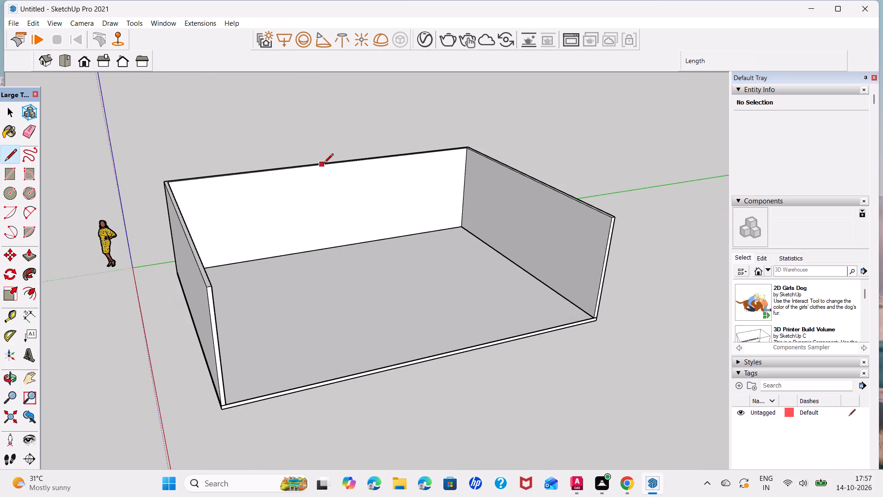
{"action": "left_click", "coordinate": [328, 164]}
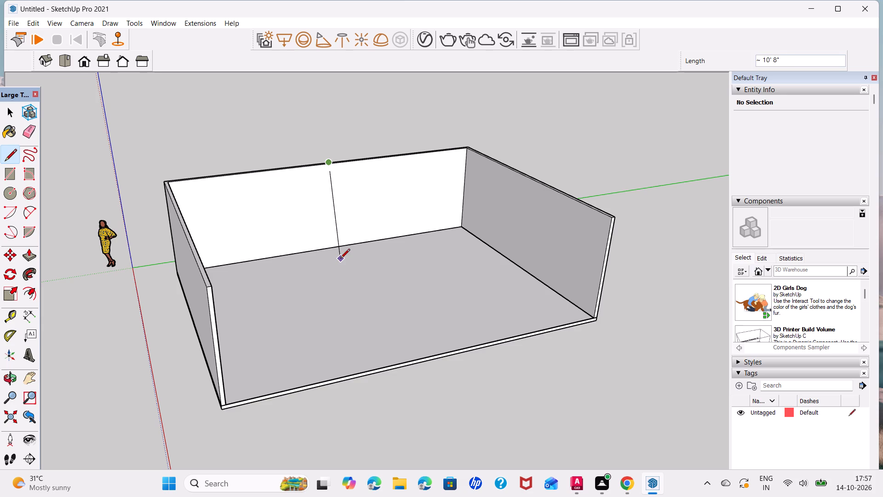
{"action": "left_click", "coordinate": [330, 246]}
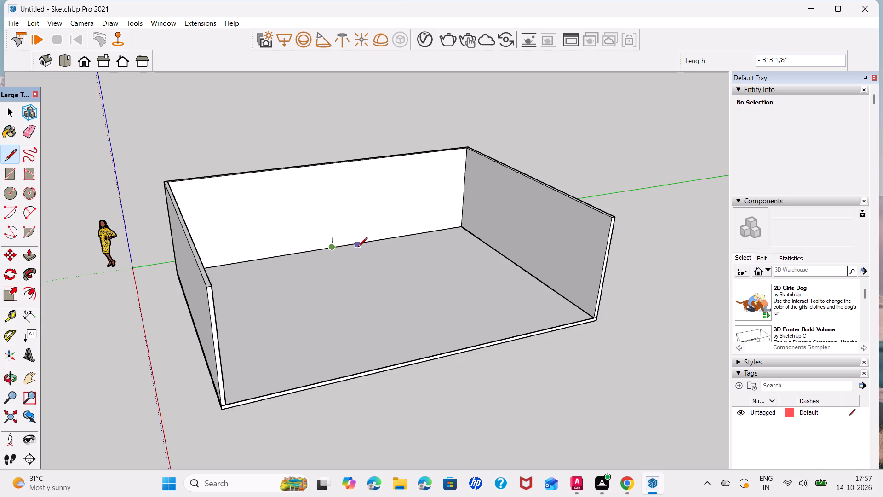
{"action": "key", "text": "space"}
Group all the connected wall geometry.
{"action": "scroll", "coordinate": [362, 319], "scroll_direction": "down", "scroll_amount": 5}
{"action": "middle_click_drag", "start_coordinate": [362, 314], "coordinate": [304, 203]}
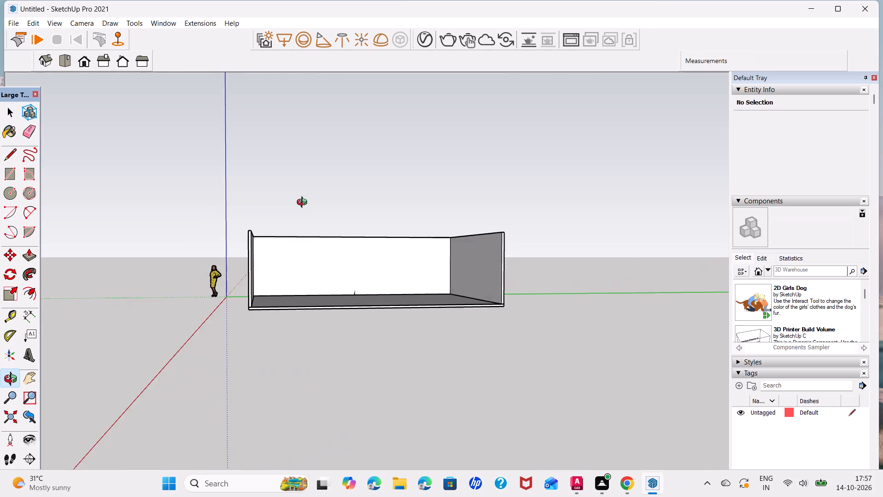
{"action": "middle_click_drag", "start_coordinate": [304, 203], "coordinate": [133, 404]}
{"action": "scroll", "coordinate": [421, 269], "scroll_direction": "down", "scroll_amount": 5}
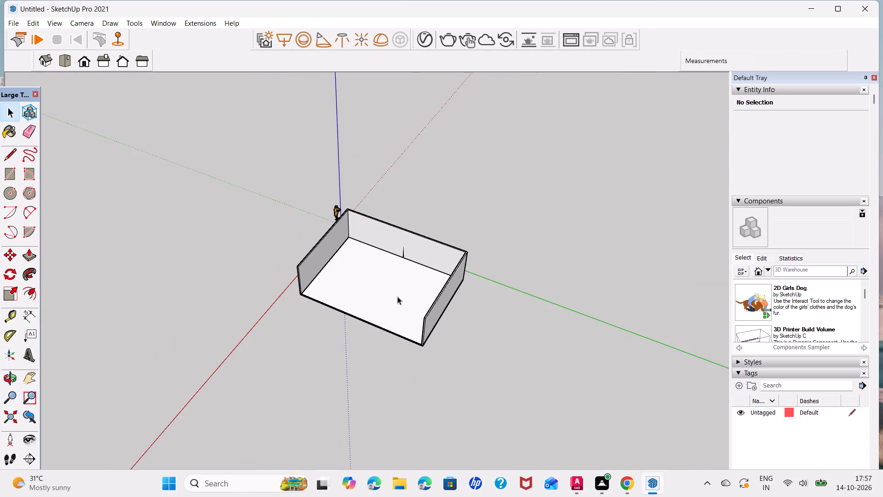
{"action": "middle_click_drag", "start_coordinate": [397, 299], "coordinate": [528, 172]}
{"action": "triple_click", "coordinate": [440, 249]}
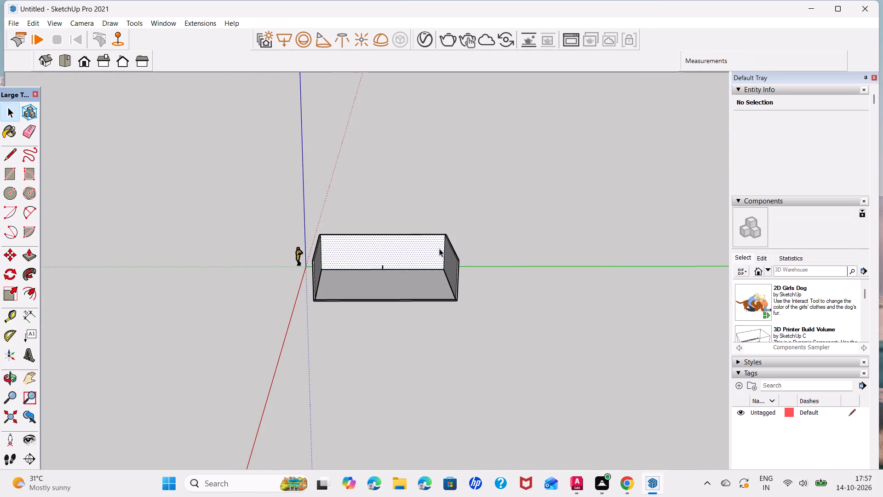
{"action": "right_click", "coordinate": [439, 248]}
{"action": "left_click", "coordinate": [504, 343]}
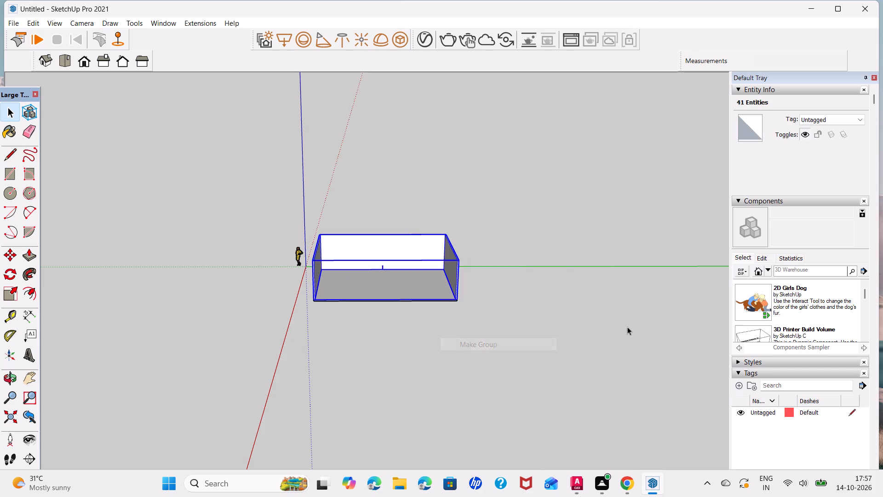
{"action": "left_click", "coordinate": [627, 327]}
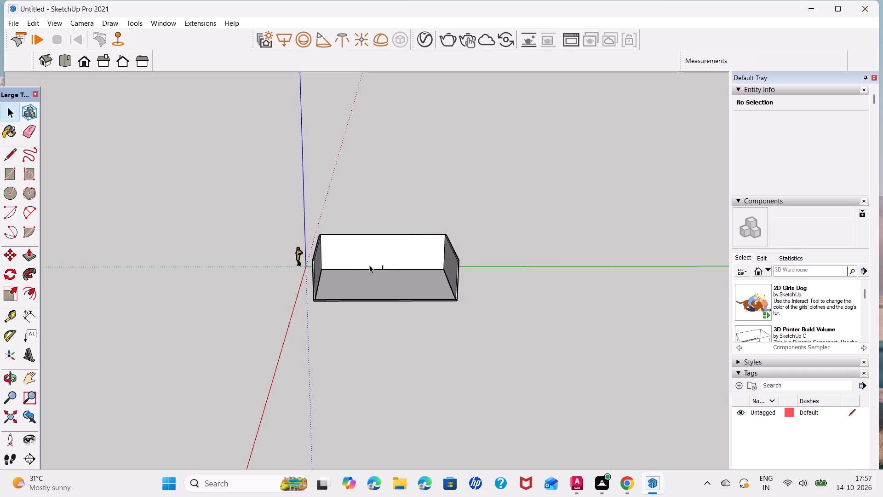
Draw a door-shaped rectangle about 8' 1" high by 3' 5" wide on the back wall, rising from the floor near its middle.
{"action": "middle_click_drag", "start_coordinate": [402, 272], "coordinate": [401, 248]}
{"action": "scroll", "coordinate": [384, 251], "scroll_direction": "up", "scroll_amount": 8}
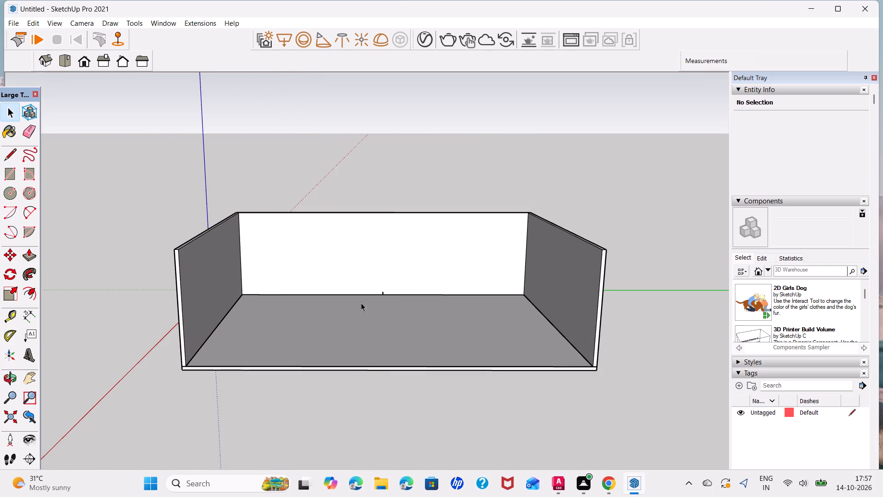
{"action": "key", "text": "r"}
{"action": "left_click", "coordinate": [369, 293]}
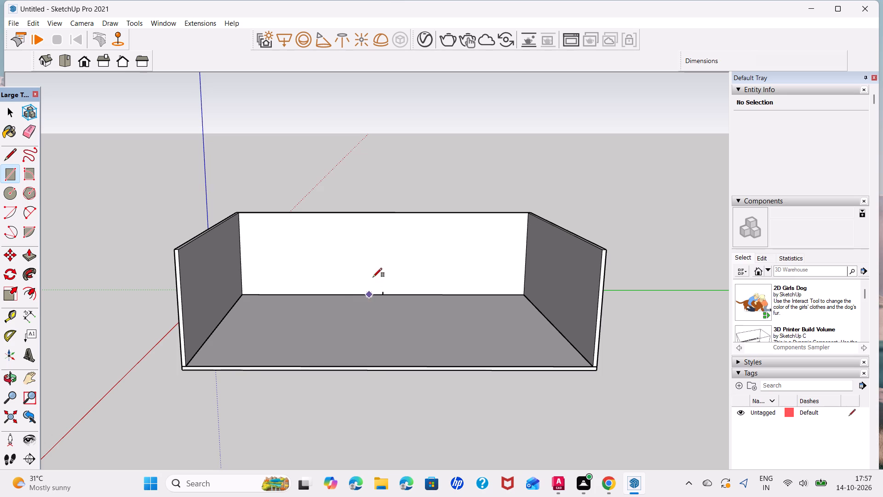
{"action": "left_click", "coordinate": [398, 229]}
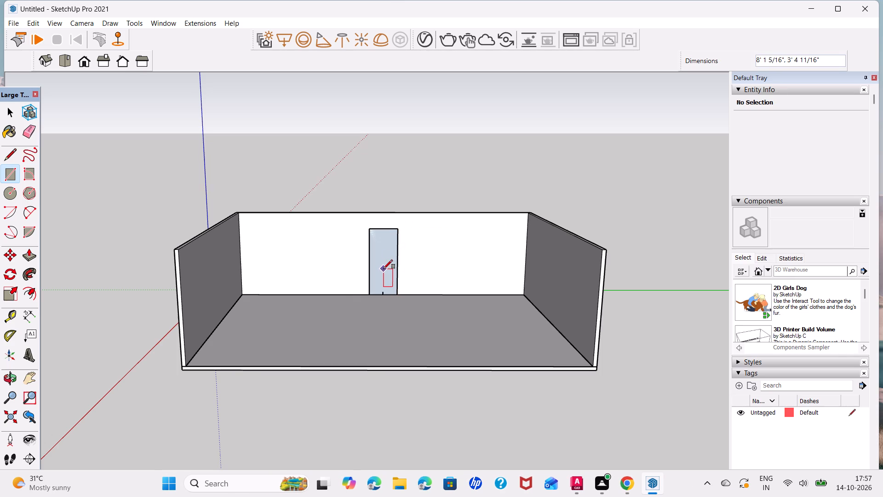
{"action": "key", "text": "space"}
Reverse the face of the door-shaped rectangle.
{"action": "left_click", "coordinate": [380, 269]}
{"action": "right_click", "coordinate": [380, 269]}
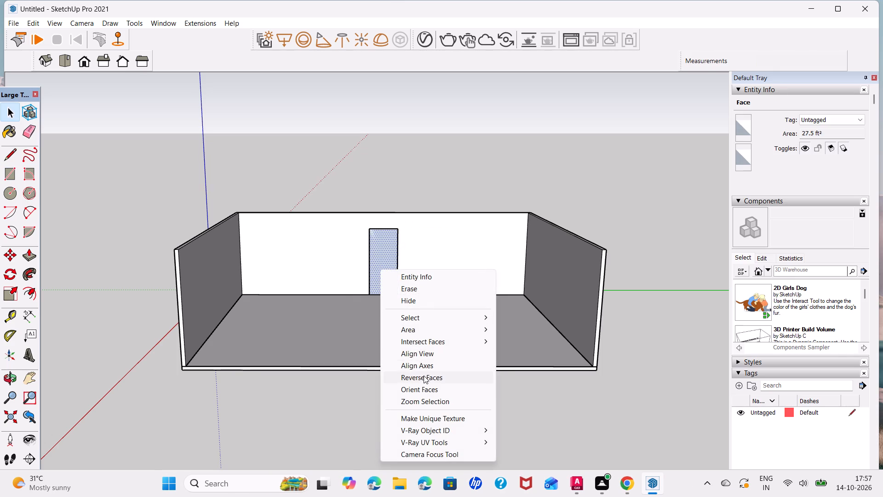
{"action": "left_click", "coordinate": [424, 376]}
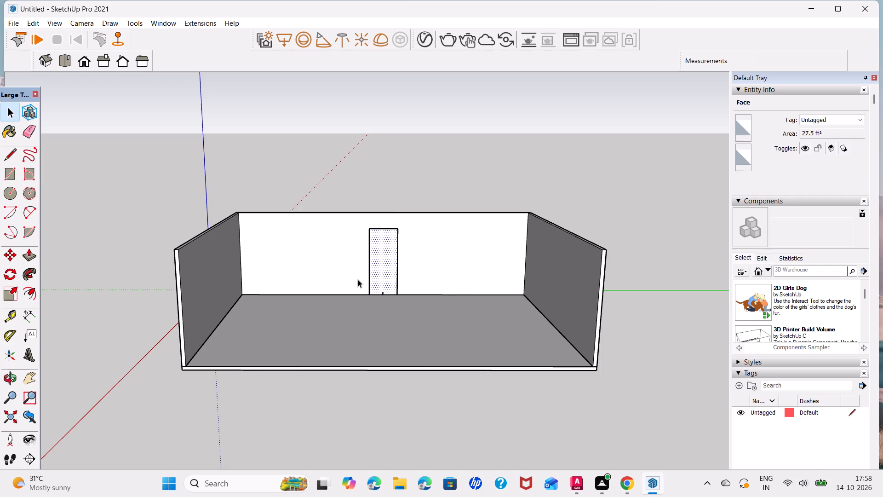
Draw a rectangle about 13' 2" wide by 9' 5" high on the back wall, between the door rectangle and the far side wall.
{"action": "key", "text": "r"}
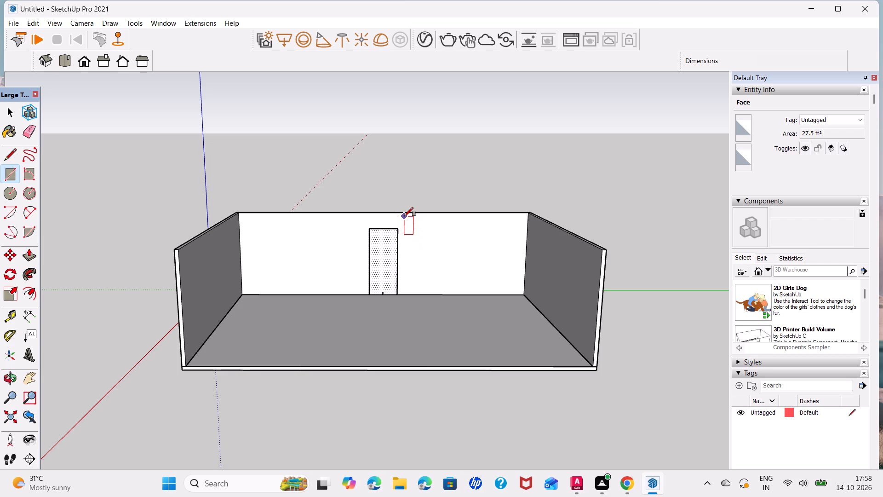
{"action": "left_click", "coordinate": [409, 218]}
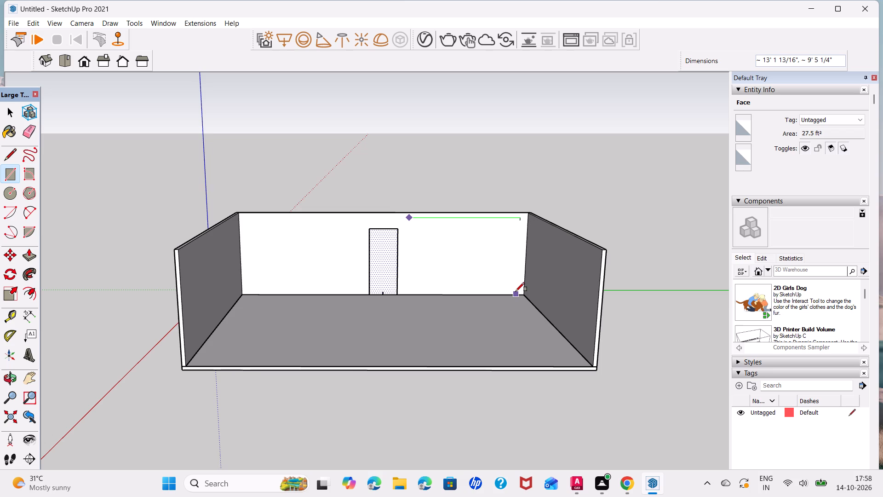
{"action": "left_click", "coordinate": [516, 291]}
{"action": "key", "text": "space"}
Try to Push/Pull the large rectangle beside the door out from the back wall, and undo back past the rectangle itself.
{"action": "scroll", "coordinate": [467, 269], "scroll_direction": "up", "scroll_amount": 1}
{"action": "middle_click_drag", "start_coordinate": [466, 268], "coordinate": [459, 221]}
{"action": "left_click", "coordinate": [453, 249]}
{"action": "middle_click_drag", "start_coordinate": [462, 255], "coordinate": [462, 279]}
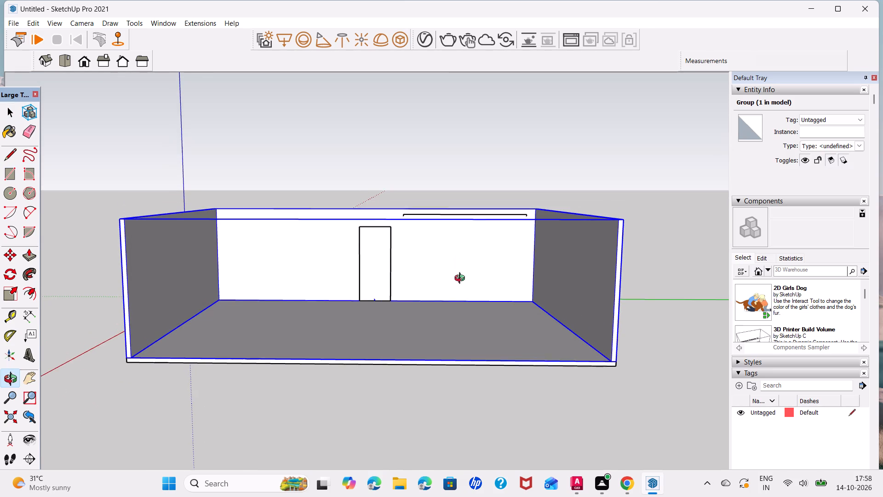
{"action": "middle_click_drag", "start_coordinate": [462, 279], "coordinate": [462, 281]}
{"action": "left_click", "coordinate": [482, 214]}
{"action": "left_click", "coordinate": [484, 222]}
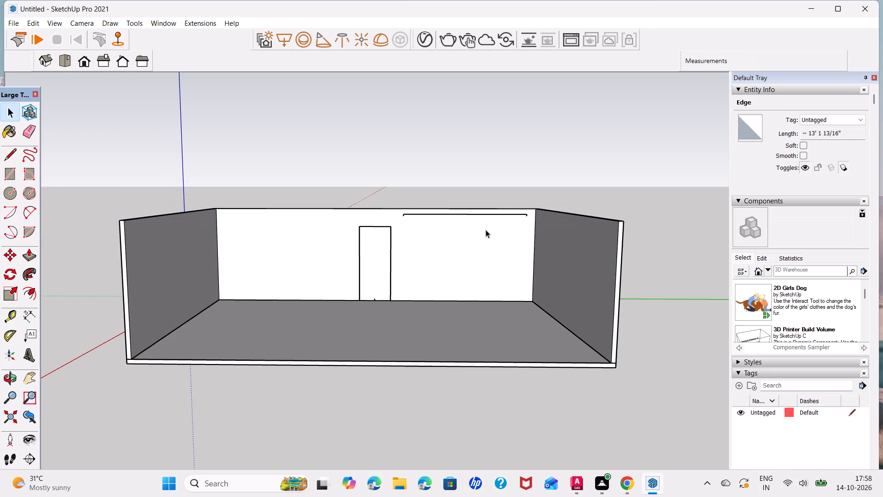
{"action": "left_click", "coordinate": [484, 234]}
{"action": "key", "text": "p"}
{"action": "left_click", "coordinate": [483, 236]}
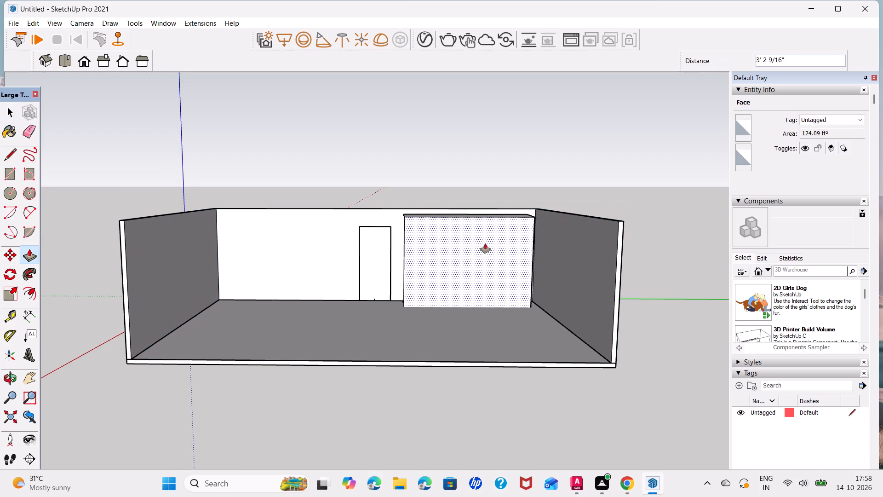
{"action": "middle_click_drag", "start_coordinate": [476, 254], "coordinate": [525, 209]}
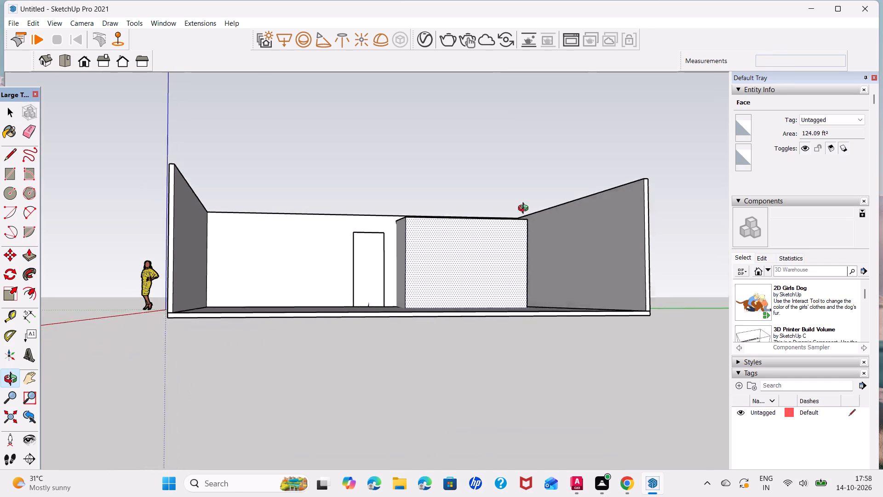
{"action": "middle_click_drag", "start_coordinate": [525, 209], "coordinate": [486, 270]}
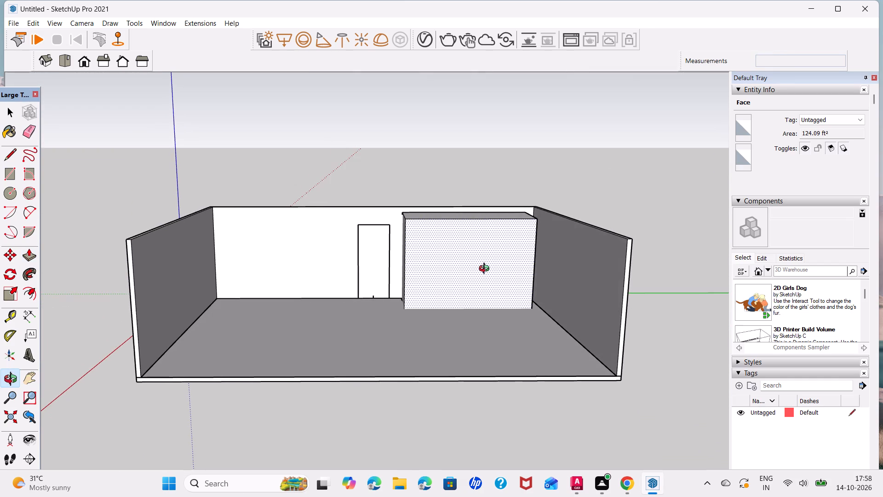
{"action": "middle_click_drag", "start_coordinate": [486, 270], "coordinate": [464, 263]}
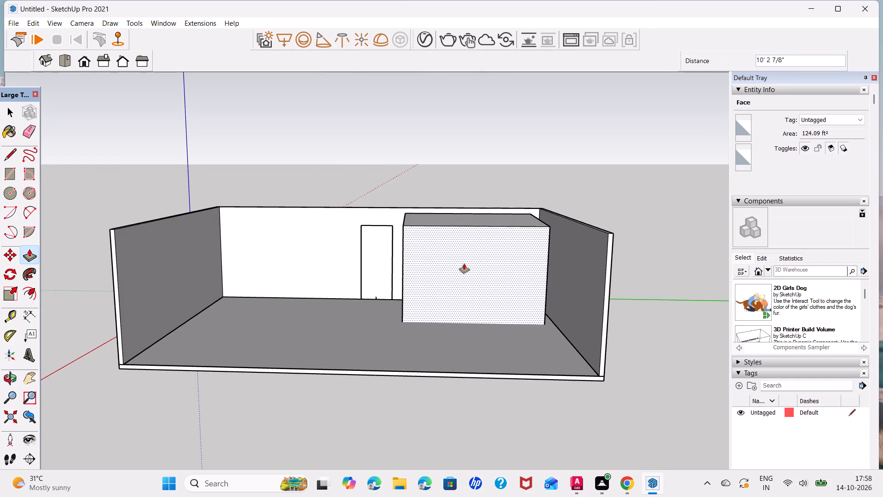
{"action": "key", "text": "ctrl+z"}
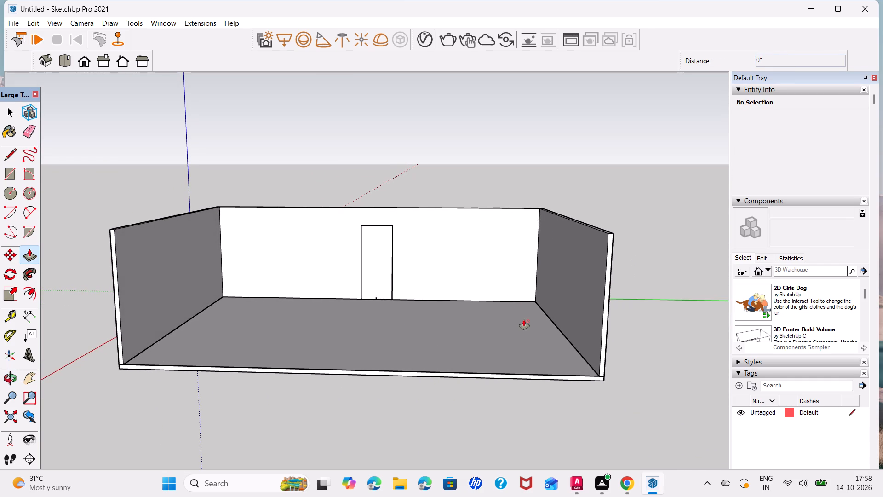
Draw a rectangle about 13' 1" wide by 9' 5 1/2" high on the back wall, between the door rectangle and the nearer side wall.
{"action": "key", "text": "r"}
{"action": "left_click", "coordinate": [526, 299]}
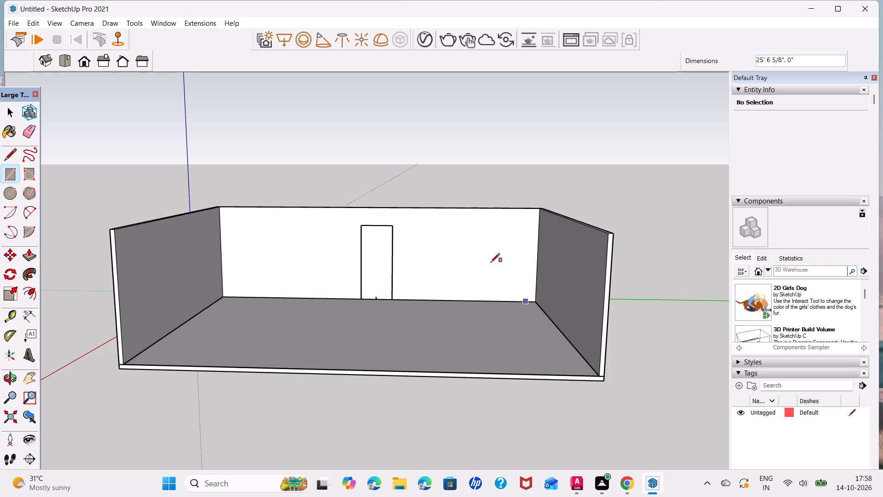
{"action": "left_click", "coordinate": [405, 213]}
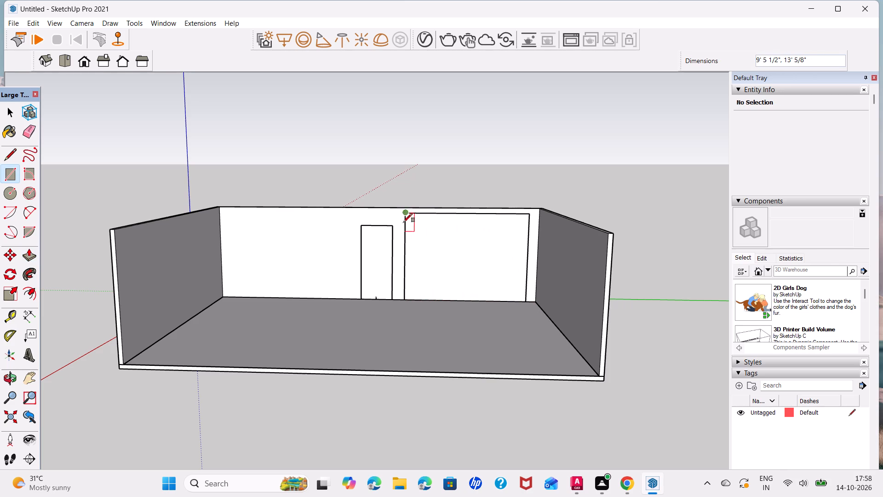
{"action": "key", "text": "space"}
Push/Pull the large back-wall rectangle 1' into the room.
{"action": "left_click", "coordinate": [454, 259]}
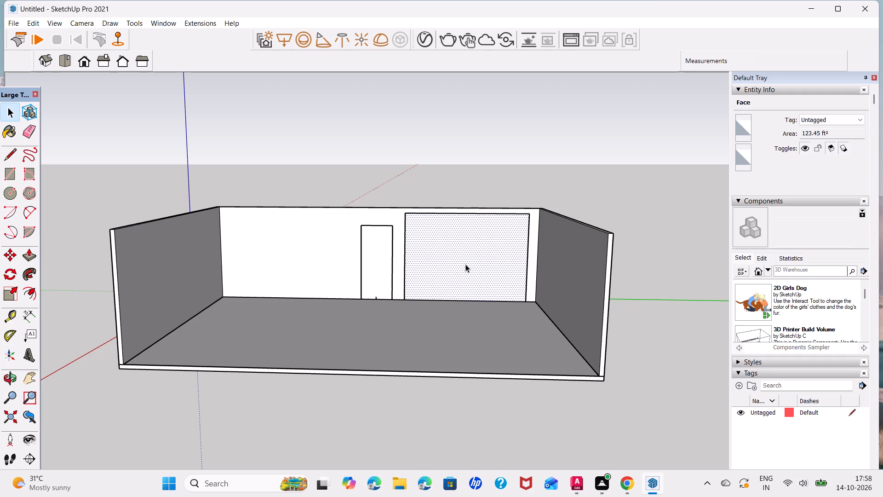
{"action": "key", "text": "p"}
{"action": "left_click", "coordinate": [466, 263]}
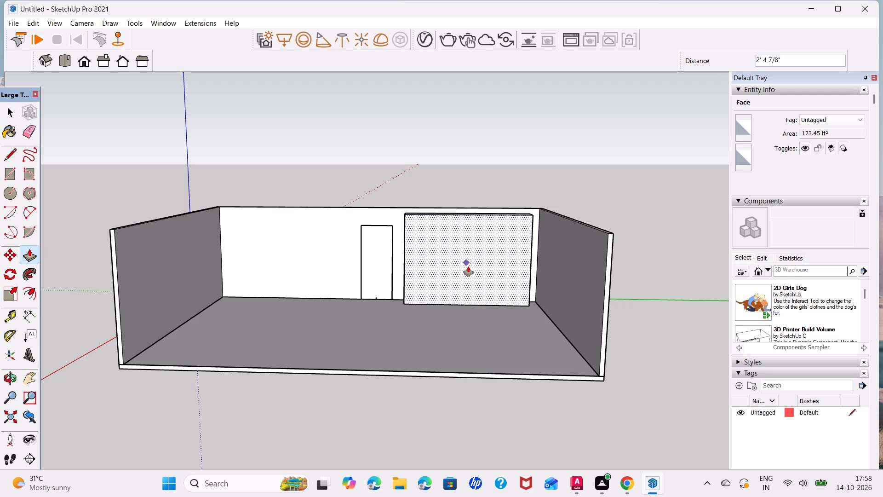
{"action": "type", "text": "1'"}
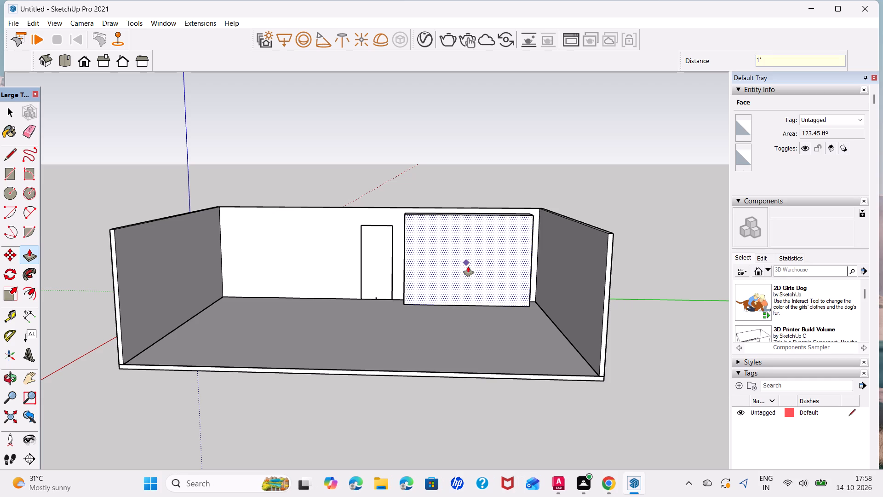
{"action": "key", "text": "Return"}
{"action": "key", "text": "space"}
Draw a full-width strip about 13' 1" wide by 2" high along the top edge of the panel's front face.
{"action": "middle_click_drag", "start_coordinate": [421, 269], "coordinate": [539, 298]}
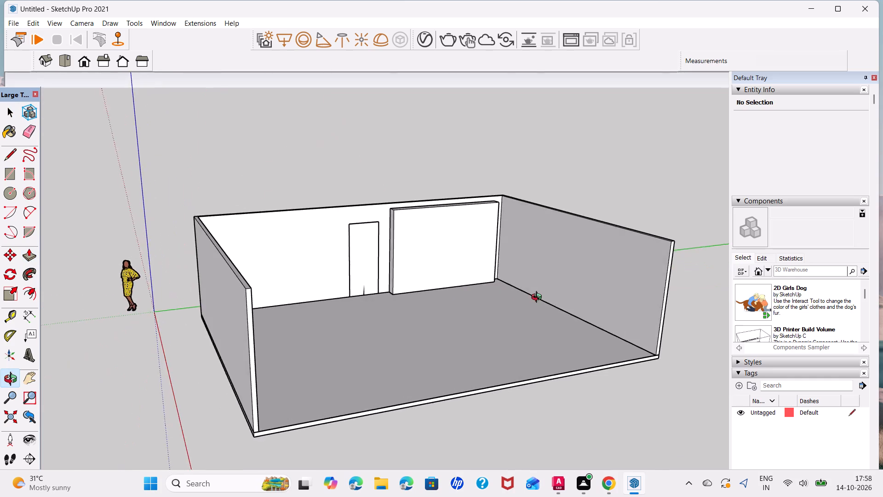
{"action": "middle_click_drag", "start_coordinate": [539, 298], "coordinate": [345, 305]}
{"action": "scroll", "coordinate": [428, 258], "scroll_direction": "up", "scroll_amount": 6}
{"action": "middle_click_drag", "start_coordinate": [429, 305], "coordinate": [532, 308]}
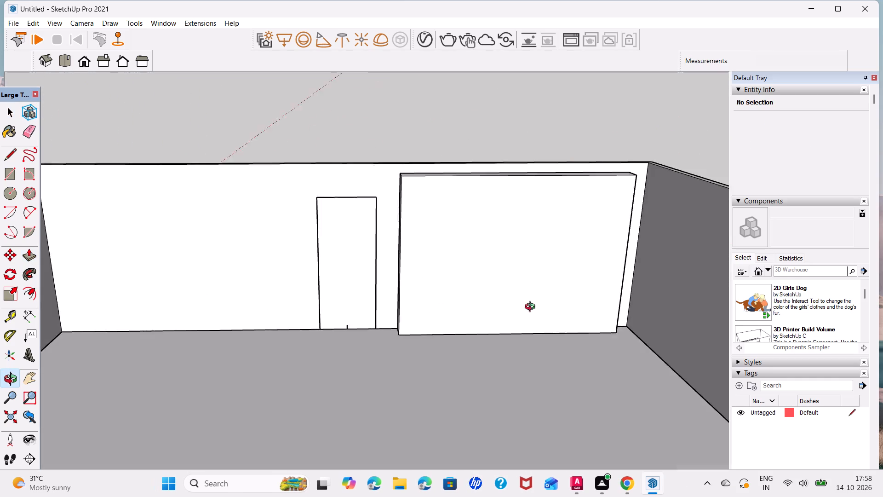
{"action": "middle_click_drag", "start_coordinate": [532, 308], "coordinate": [531, 284]}
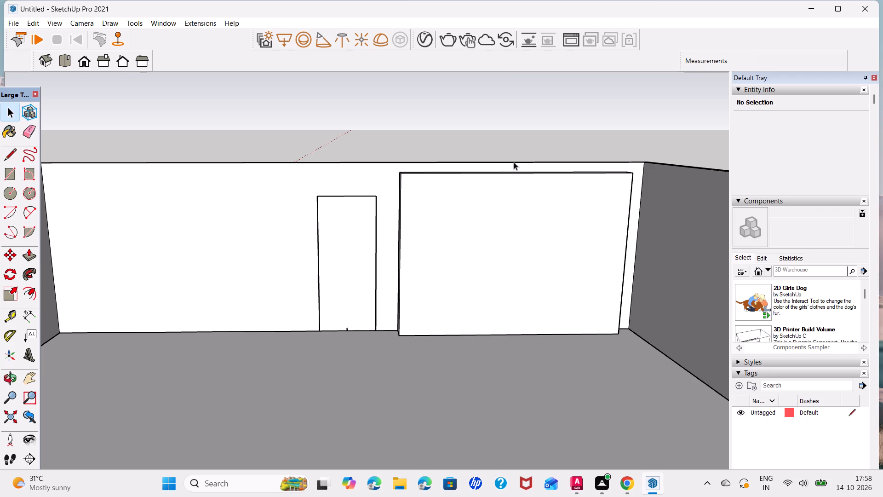
{"action": "scroll", "coordinate": [450, 177], "scroll_direction": "up", "scroll_amount": 4}
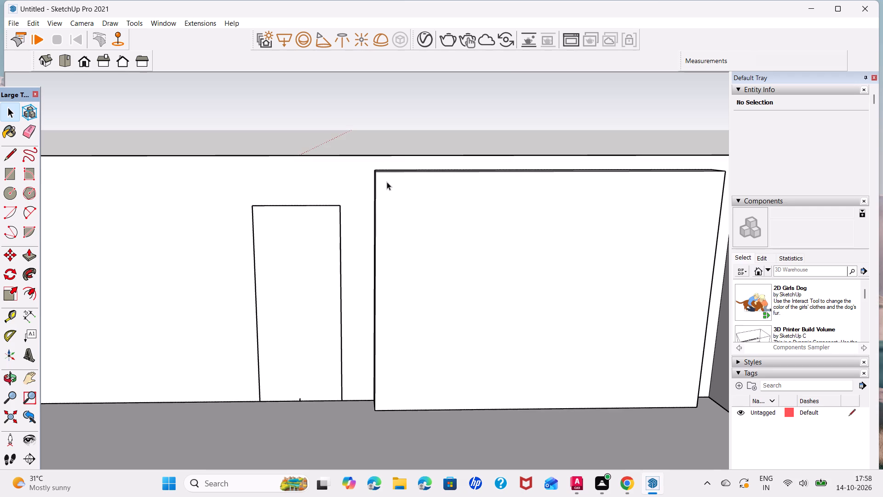
{"action": "key", "text": "l"}
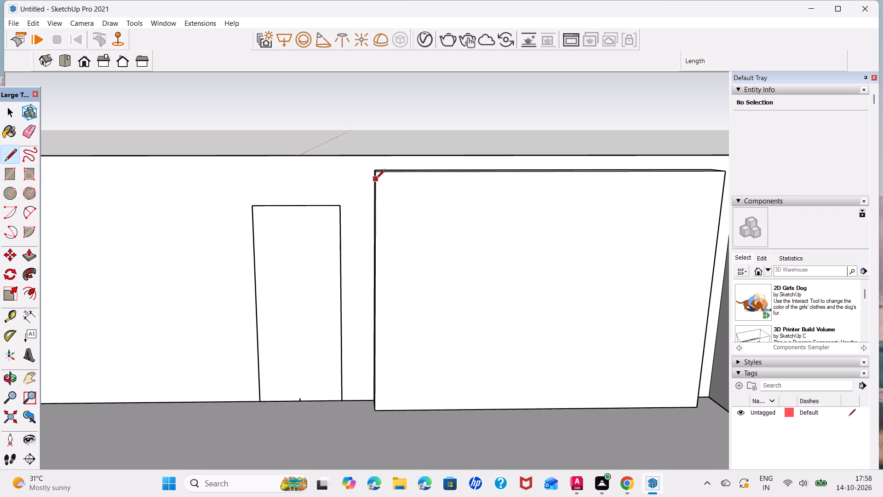
{"action": "scroll", "coordinate": [377, 177], "scroll_direction": "up", "scroll_amount": 5}
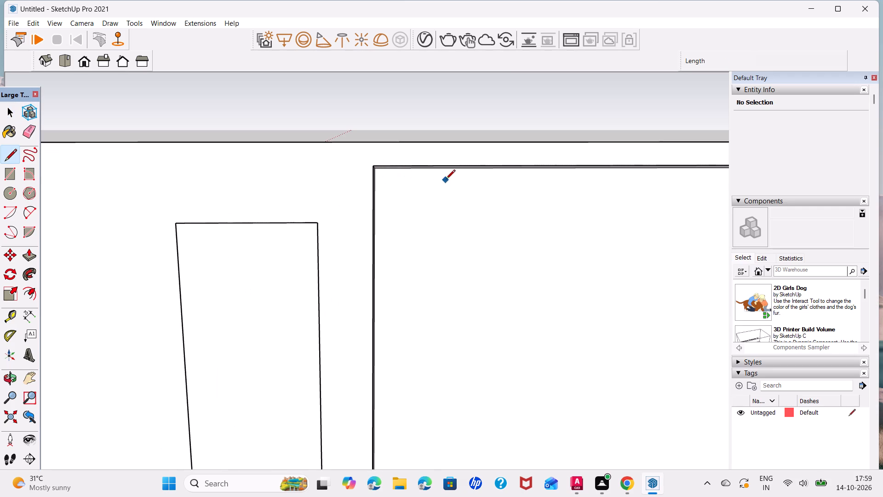
{"action": "middle_click_drag", "start_coordinate": [446, 180], "coordinate": [158, 131]}
{"action": "scroll", "coordinate": [158, 131], "scroll_direction": "down", "scroll_amount": 1}
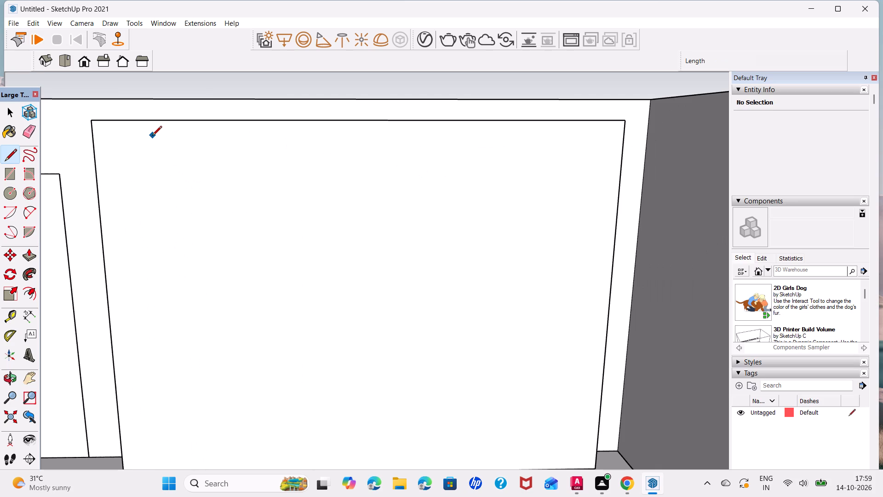
{"action": "key", "text": "r"}
{"action": "left_click", "coordinate": [93, 121]}
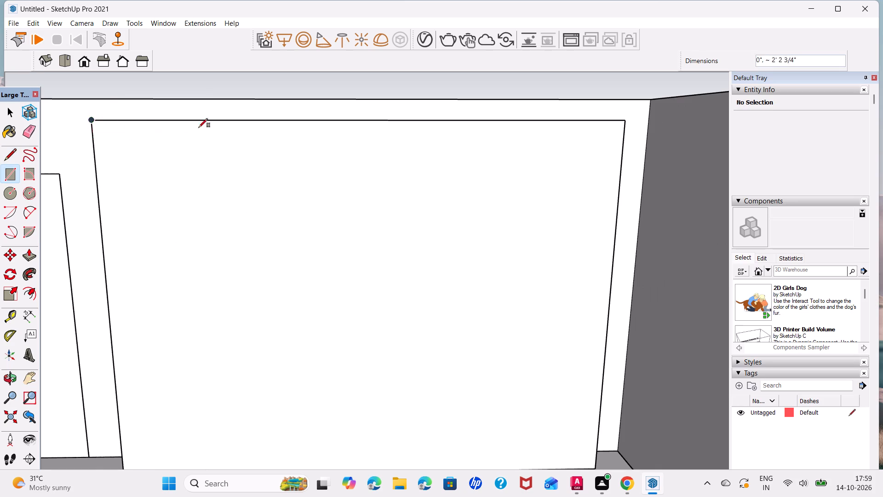
{"action": "left_click", "coordinate": [625, 127]}
{"action": "key", "text": "space"}
Push/Pull the large panel face below the top strip outward by 6".
{"action": "scroll", "coordinate": [344, 198], "scroll_direction": "down", "scroll_amount": 1}
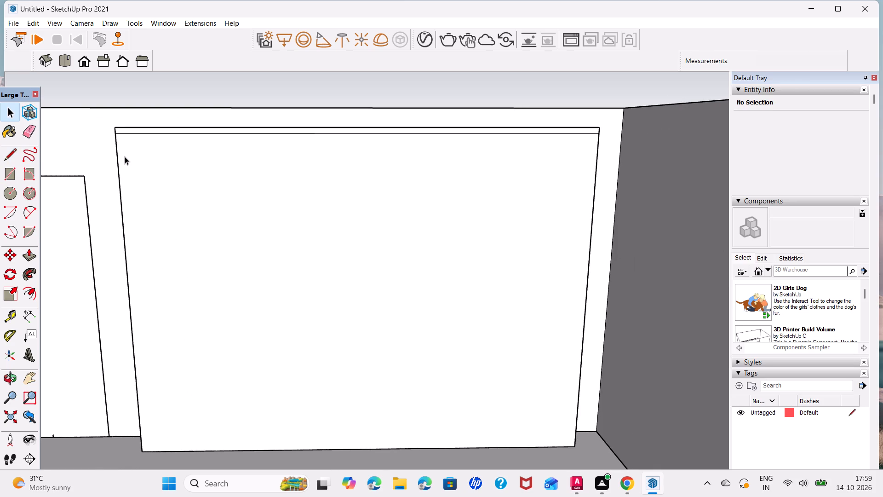
{"action": "left_click", "coordinate": [168, 159]}
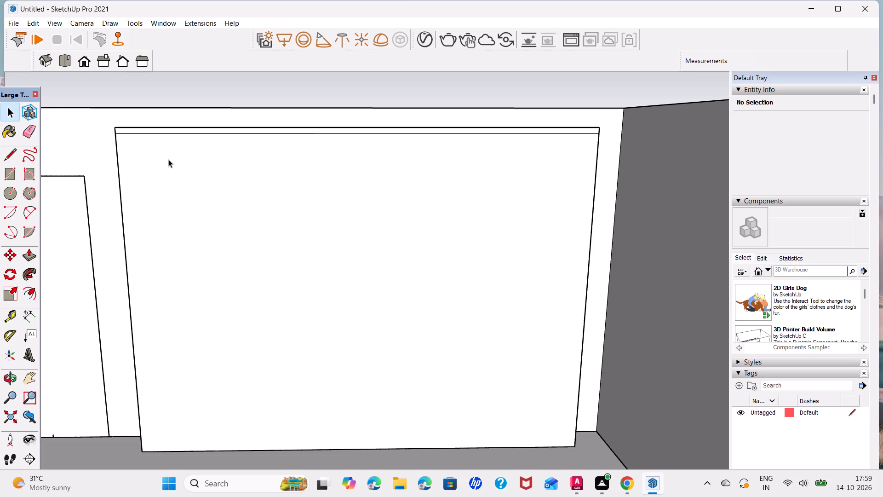
{"action": "key", "text": "p"}
{"action": "left_click", "coordinate": [168, 159]}
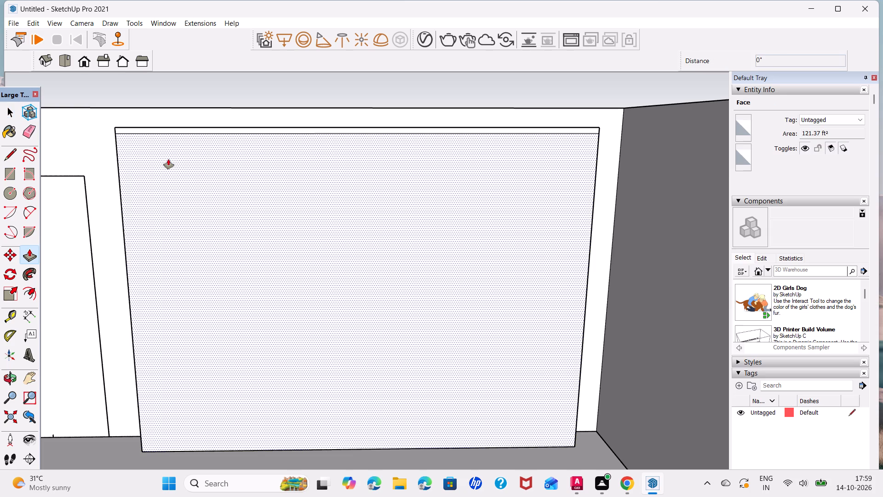
{"action": "key", "text": "6"}
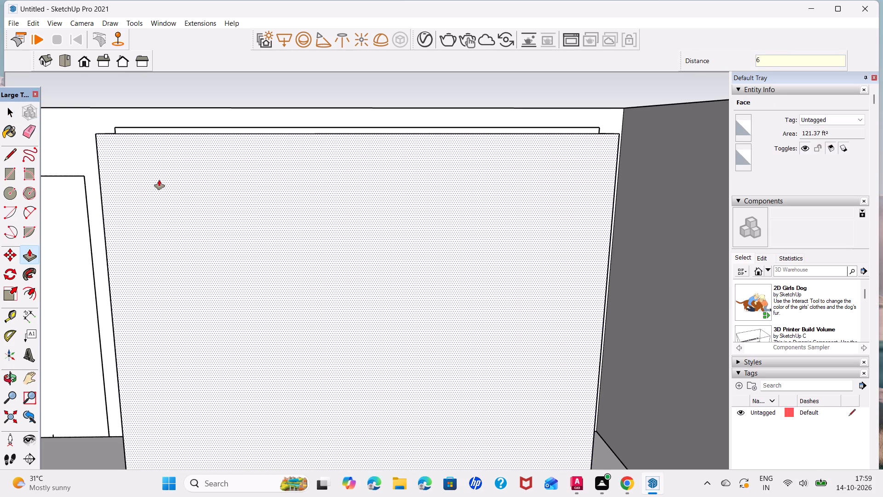
{"action": "key", "text": "Return"}
{"action": "key", "text": "space"}
Push/Pull the thin strip along the panel's top outward by 8" so it overhangs the panel face.
{"action": "scroll", "coordinate": [172, 196], "scroll_direction": "down", "scroll_amount": 2}
{"action": "middle_click_drag", "start_coordinate": [161, 185], "coordinate": [198, 215]}
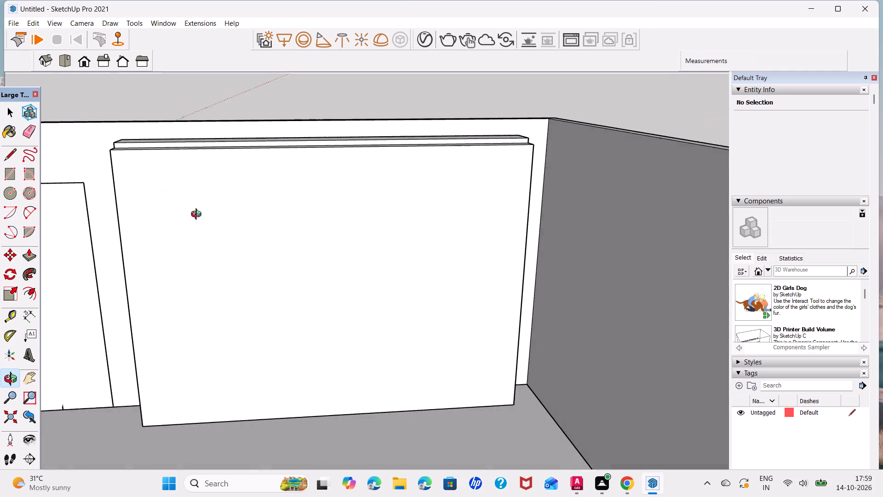
{"action": "middle_click_drag", "start_coordinate": [198, 215], "coordinate": [222, 242]}
{"action": "left_click", "coordinate": [264, 150]}
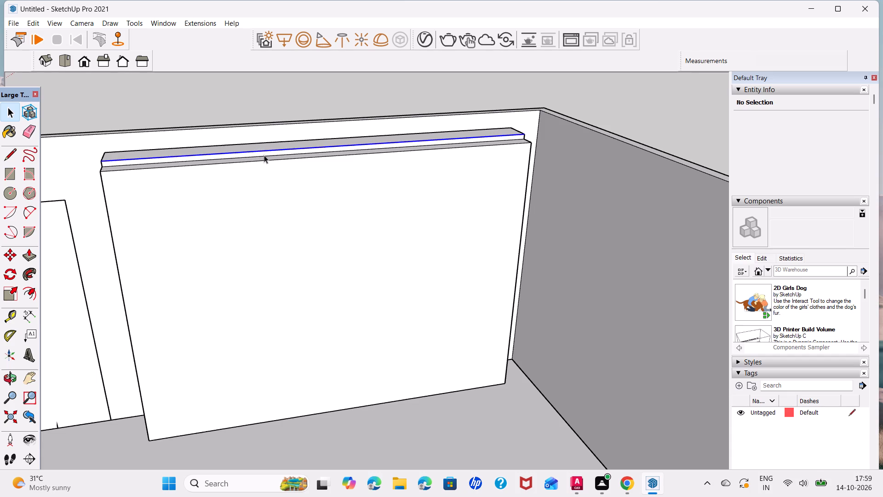
{"action": "scroll", "coordinate": [268, 157], "scroll_direction": "up", "scroll_amount": 4}
{"action": "key", "text": "p"}
{"action": "left_click", "coordinate": [272, 149]}
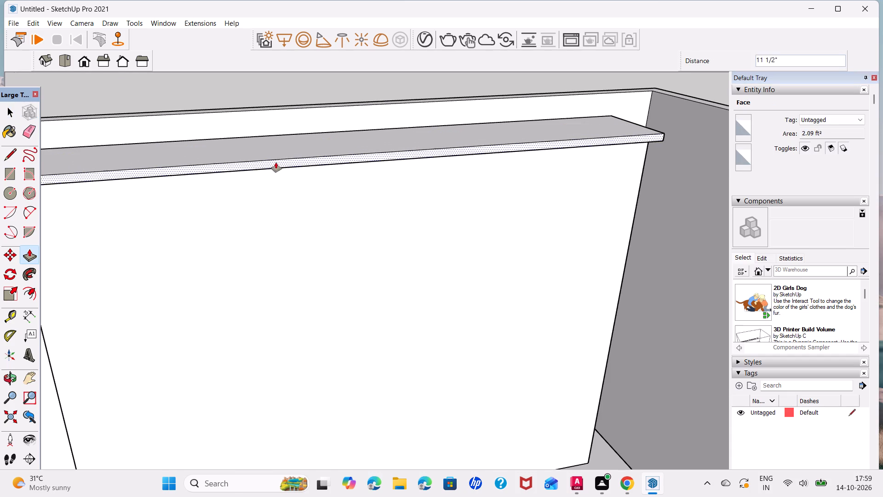
{"action": "scroll", "coordinate": [270, 196], "scroll_direction": "down", "scroll_amount": 6}
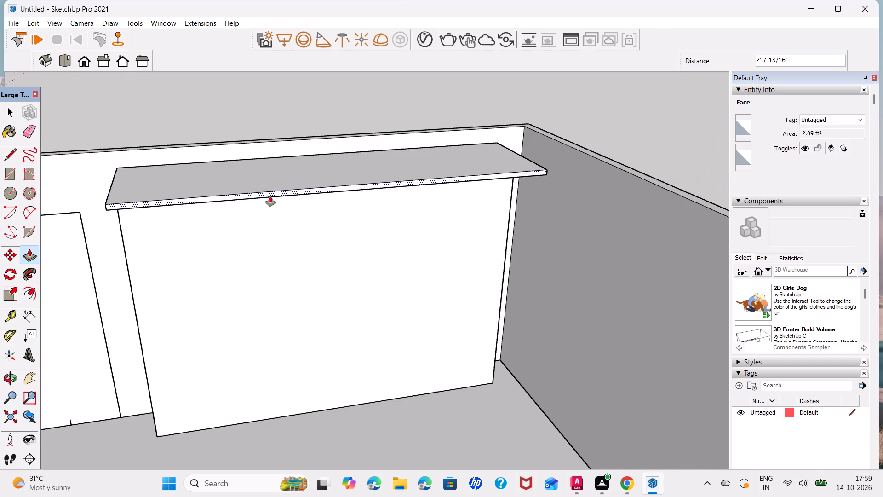
{"action": "middle_click_drag", "start_coordinate": [107, 214], "coordinate": [250, 96]}
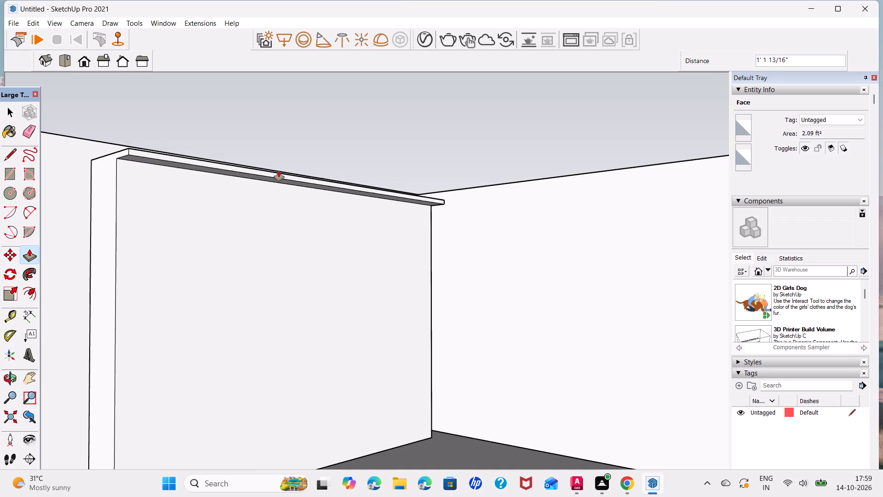
{"action": "key", "text": "8"}
{"action": "key", "text": "Return"}
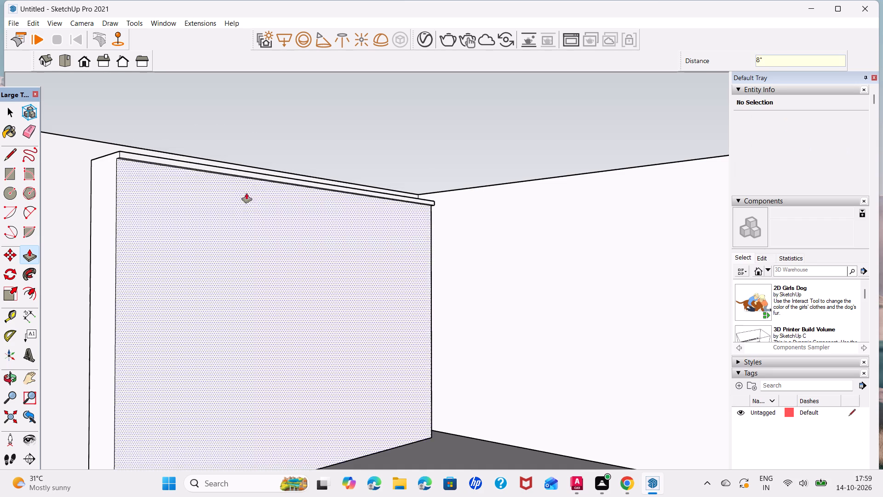
{"action": "key", "text": "space"}
Copy the panel front's door-side vertical edge to the opposite edge and divide the span into 6 equal vertical sections.
{"action": "middle_click_drag", "start_coordinate": [240, 242], "coordinate": [117, 208]}
{"action": "scroll", "coordinate": [240, 242], "scroll_direction": "down", "scroll_amount": 1}
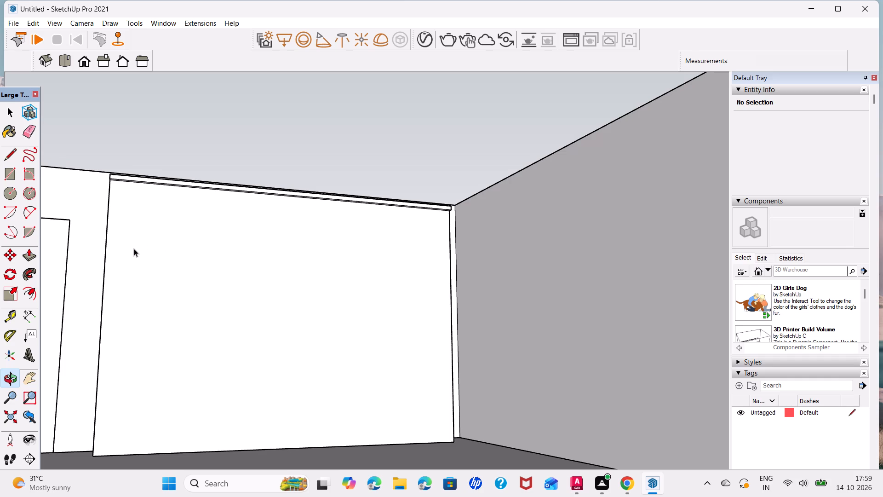
{"action": "middle_click_drag", "start_coordinate": [156, 306], "coordinate": [128, 316]}
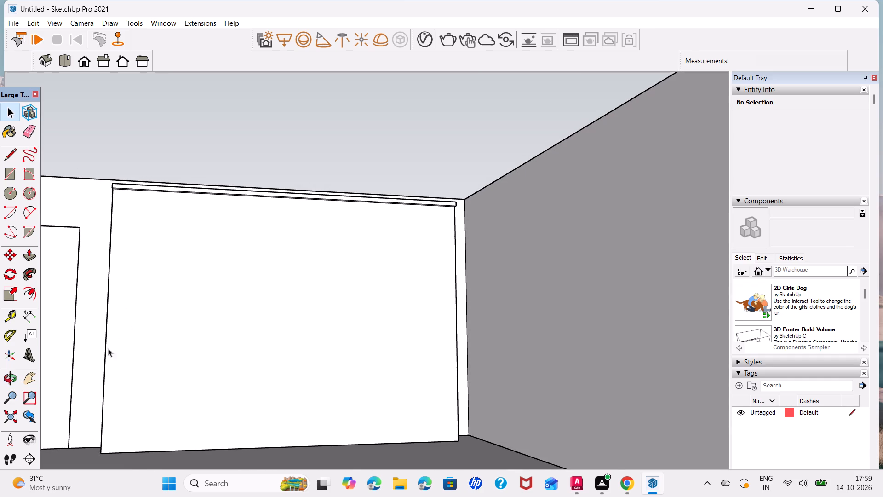
{"action": "left_click", "coordinate": [106, 356]}
{"action": "key", "text": "m"}
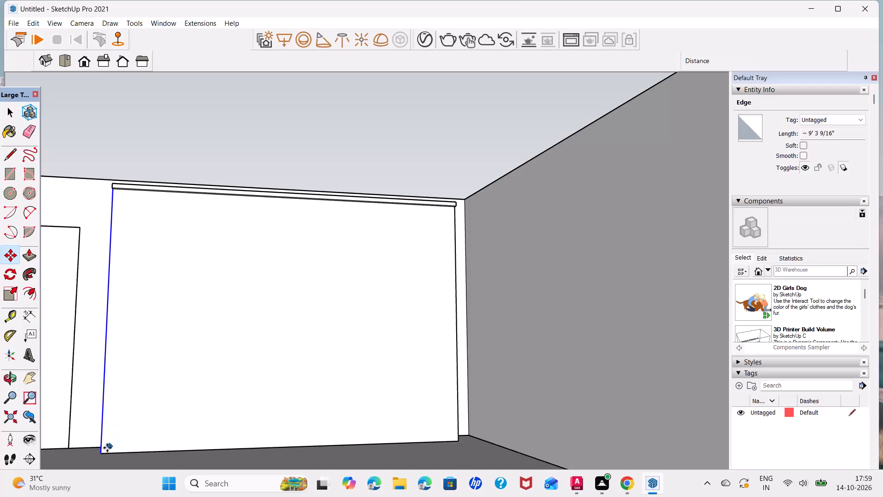
{"action": "left_click", "coordinate": [101, 454]}
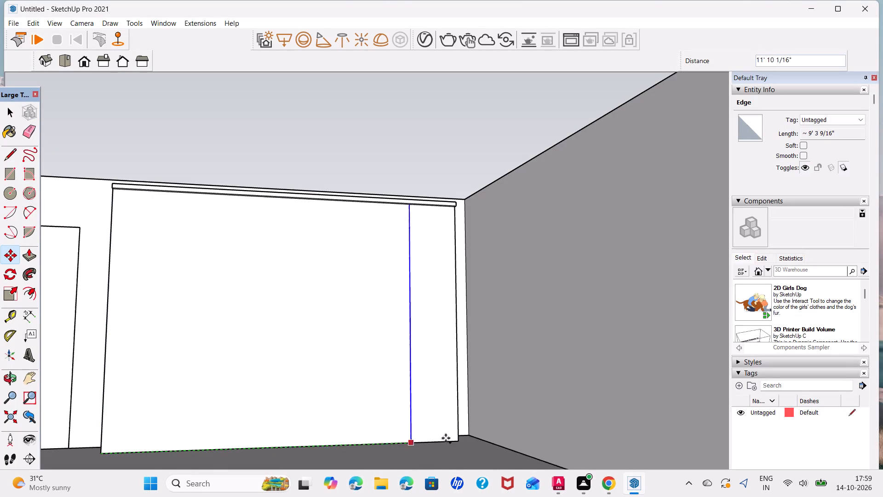
{"action": "left_click", "coordinate": [460, 441]}
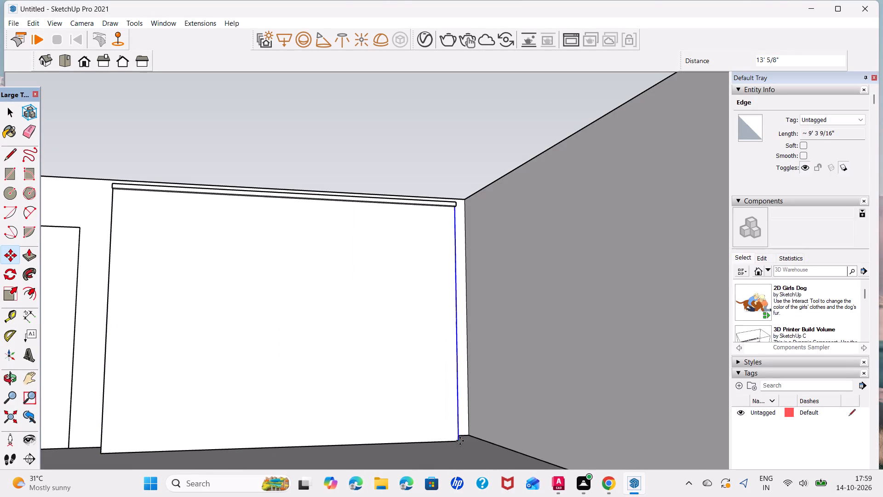
{"action": "key", "text": "slash"}
{"action": "key", "text": "6"}
{"action": "key", "text": "Return"}
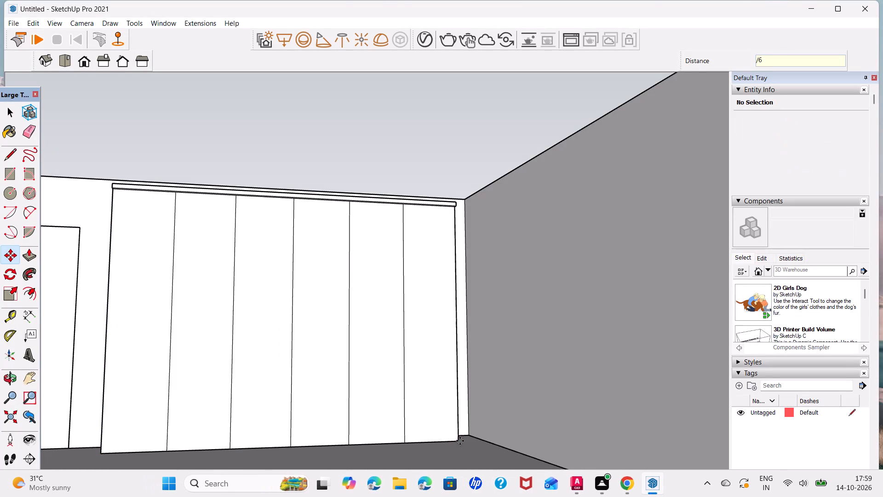
{"action": "key", "text": "space"}
Delete the three middle vertical dividing lines, keeping only the narrow section at each end of the panel front.
{"action": "left_click", "coordinate": [230, 425]}
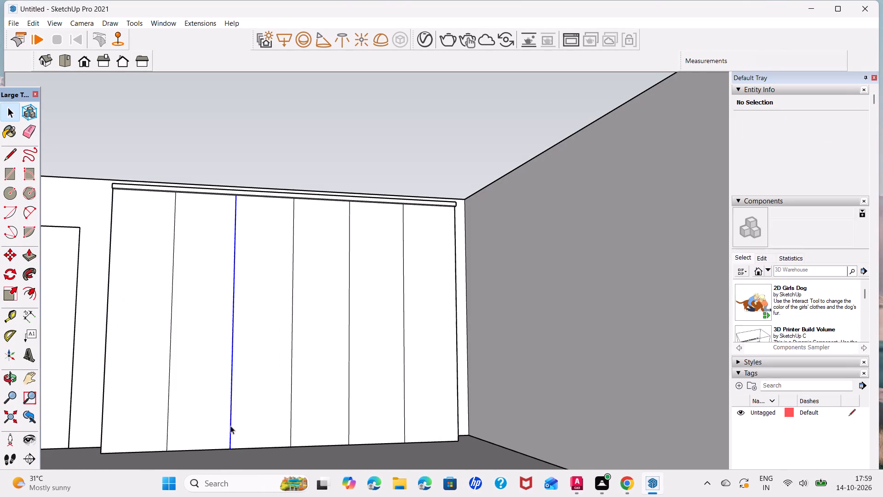
{"action": "key", "text": "Delete"}
{"action": "left_click", "coordinate": [292, 421]}
{"action": "key", "text": "Delete"}
{"action": "left_click", "coordinate": [349, 424]}
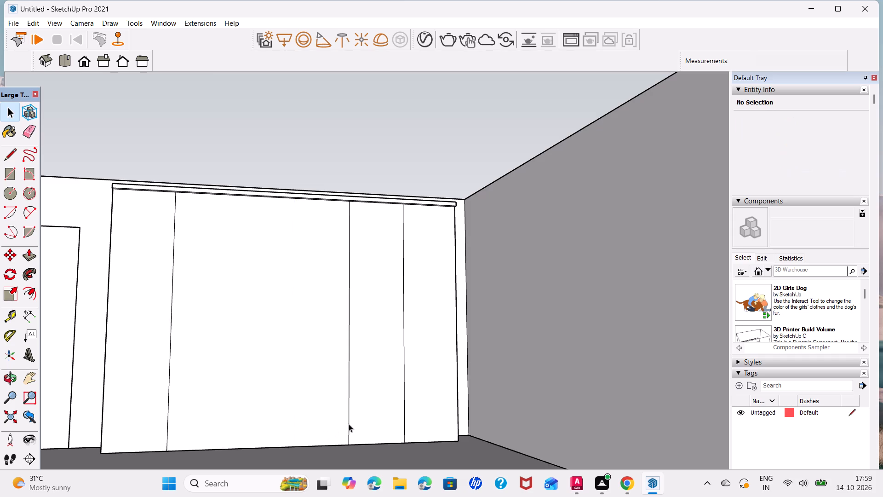
{"action": "key", "text": "Delete"}
Offset the outline of the narrow end section nearest the door inward by 0.5".
{"action": "left_click", "coordinate": [132, 308]}
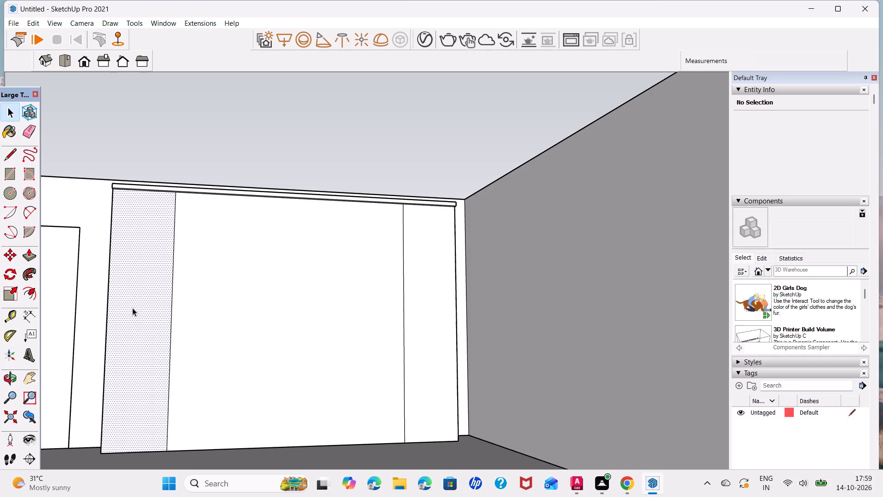
{"action": "left_click", "coordinate": [31, 292]}
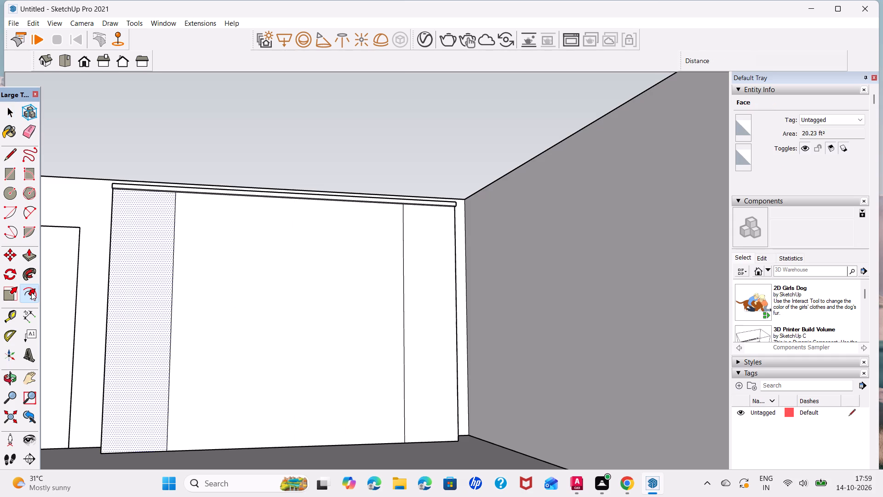
{"action": "left_click", "coordinate": [115, 285]}
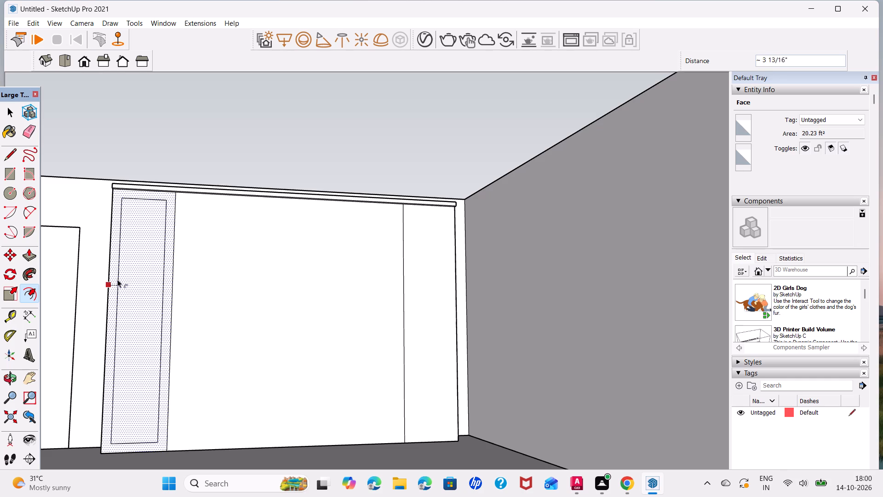
{"action": "key", "text": "0"}
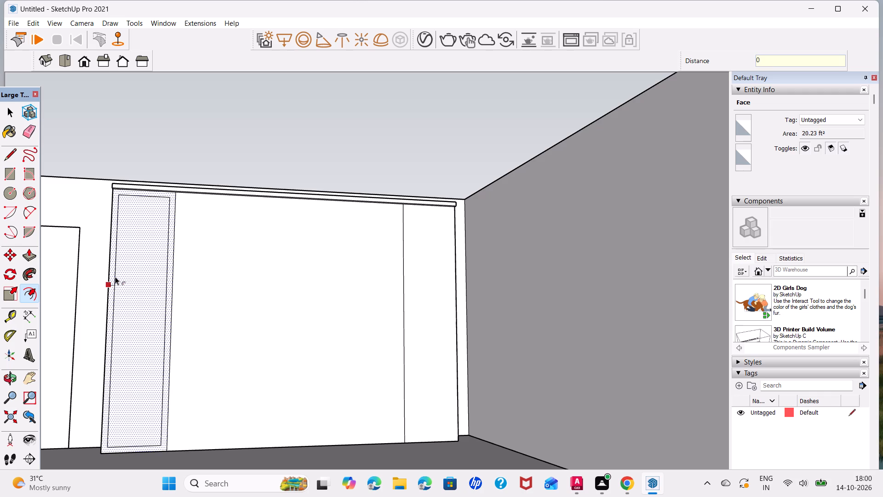
{"action": "type", "text": ".5"}
{"action": "key", "text": "Return"}
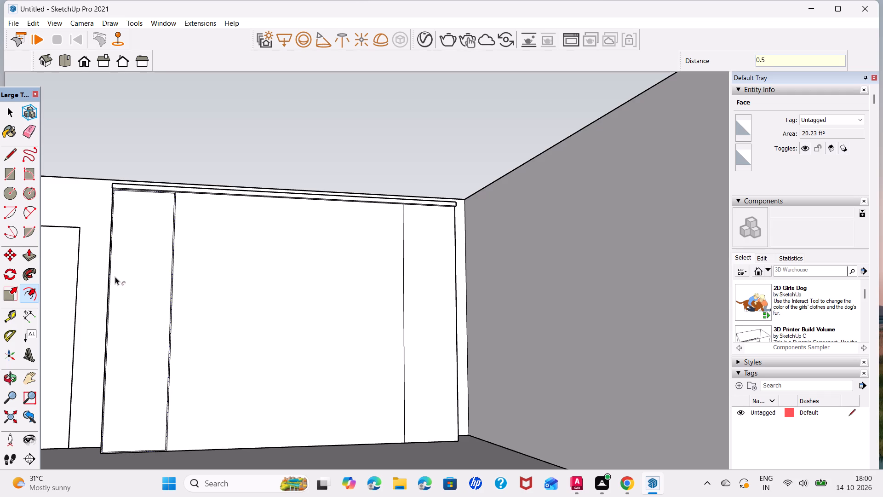
{"action": "key", "text": "space"}
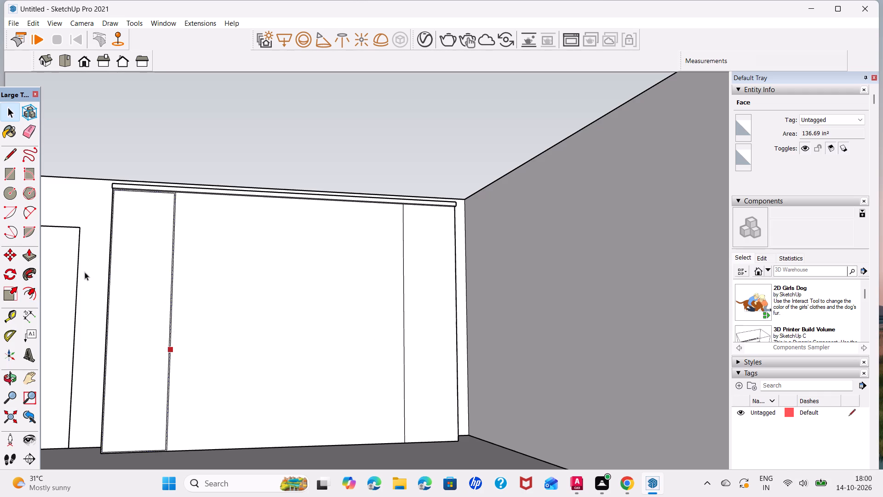
Offset the outline of the narrow end section nearest the room corner inward by 0.5".
{"action": "key", "text": "space"}
{"action": "left_click", "coordinate": [431, 338]}
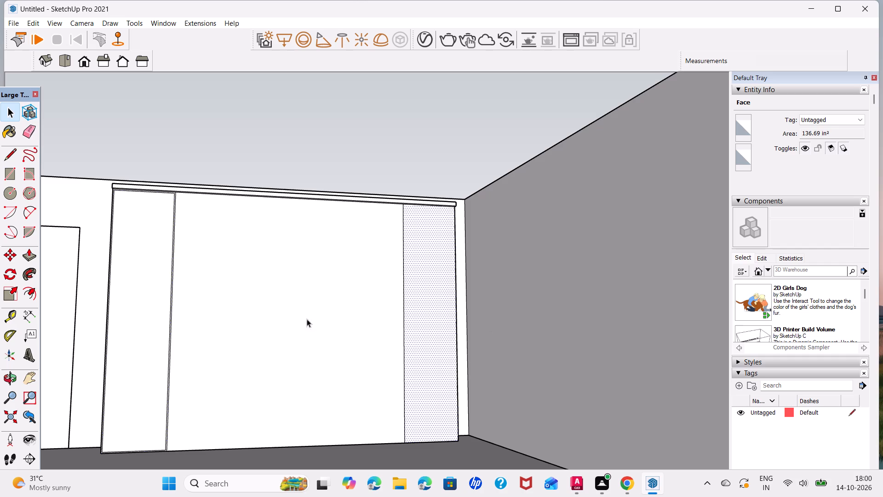
{"action": "left_click", "coordinate": [29, 292]}
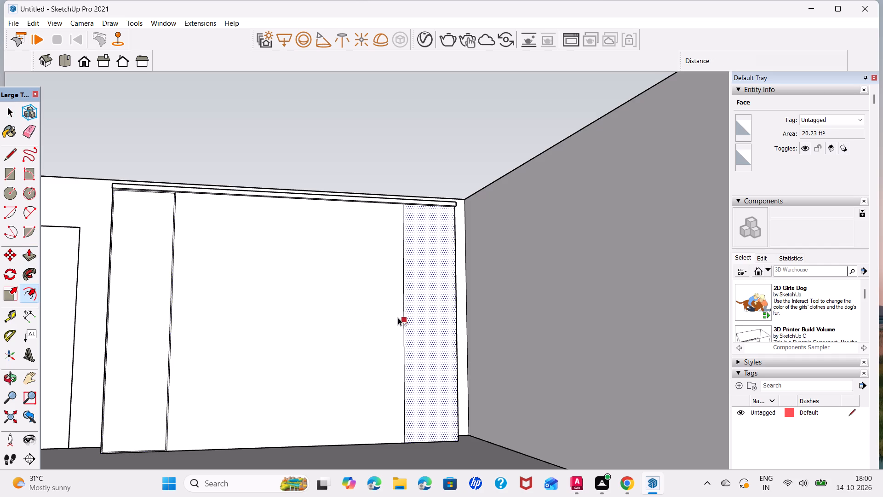
{"action": "left_click", "coordinate": [402, 318]}
{"action": "type", "text": "0.5"}
{"action": "key", "text": "Return"}
{"action": "key", "text": "space"}
Copy the door-side section's inner bottom edge up to its inner top edge and divide the height into 7 equal shelf bays.
{"action": "scroll", "coordinate": [147, 294], "scroll_direction": "up", "scroll_amount": 2}
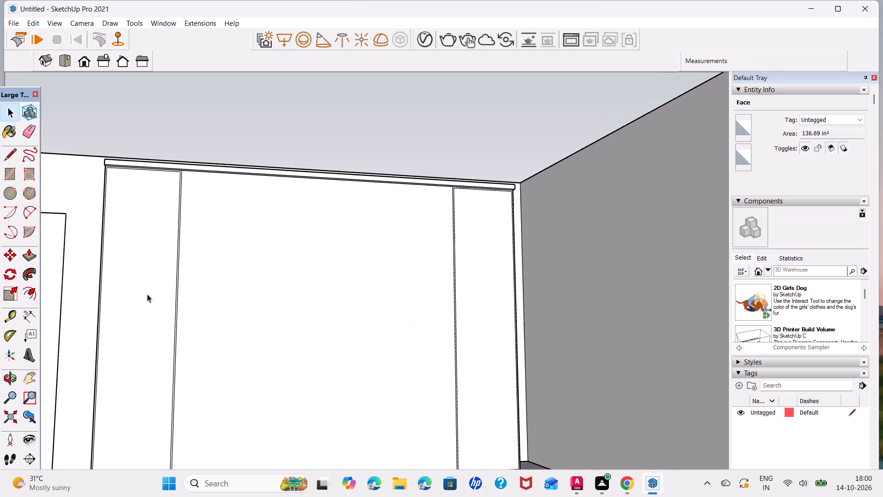
{"action": "middle_click_drag", "start_coordinate": [158, 335], "coordinate": [157, 249]}
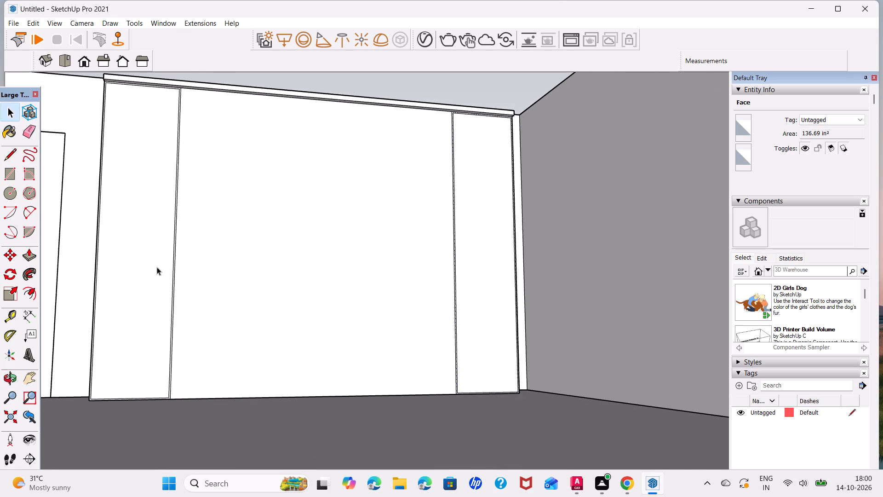
{"action": "scroll", "coordinate": [143, 397], "scroll_direction": "up", "scroll_amount": 4}
{"action": "left_click", "coordinate": [147, 398]}
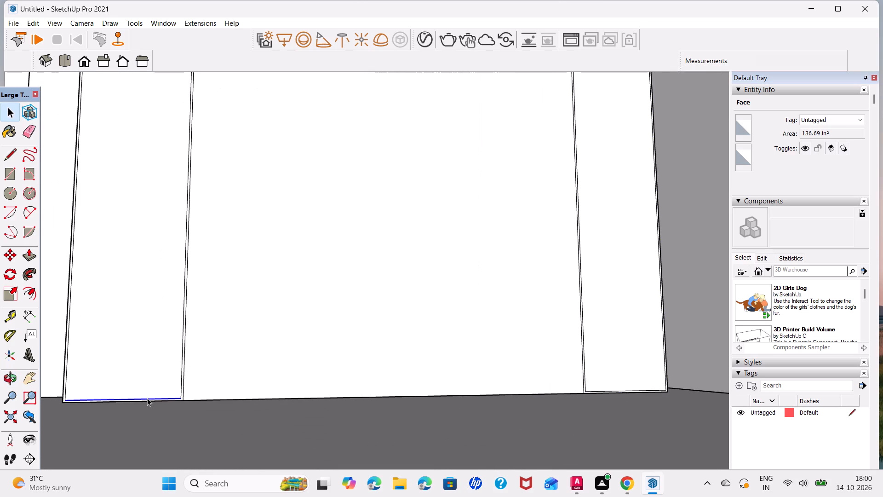
{"action": "key", "text": "m"}
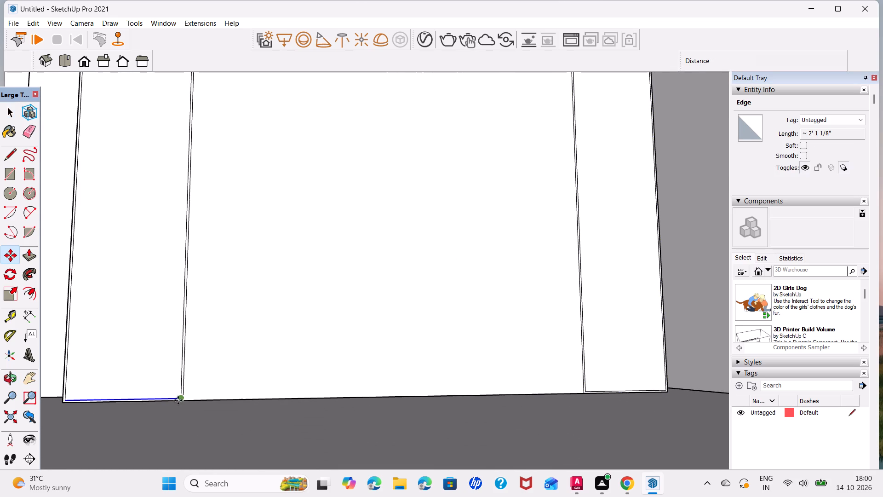
{"action": "left_click", "coordinate": [178, 400]}
{"action": "scroll", "coordinate": [173, 231], "scroll_direction": "down", "scroll_amount": 1}
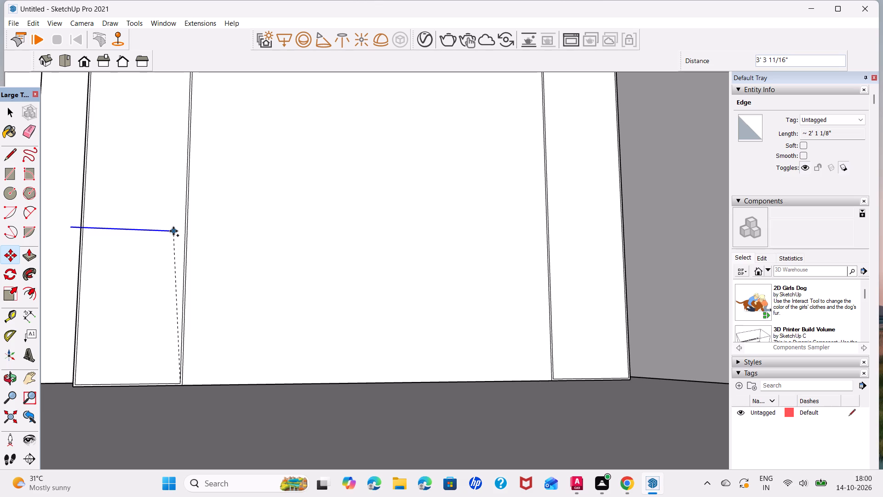
{"action": "middle_click_drag", "start_coordinate": [173, 231], "coordinate": [176, 354]}
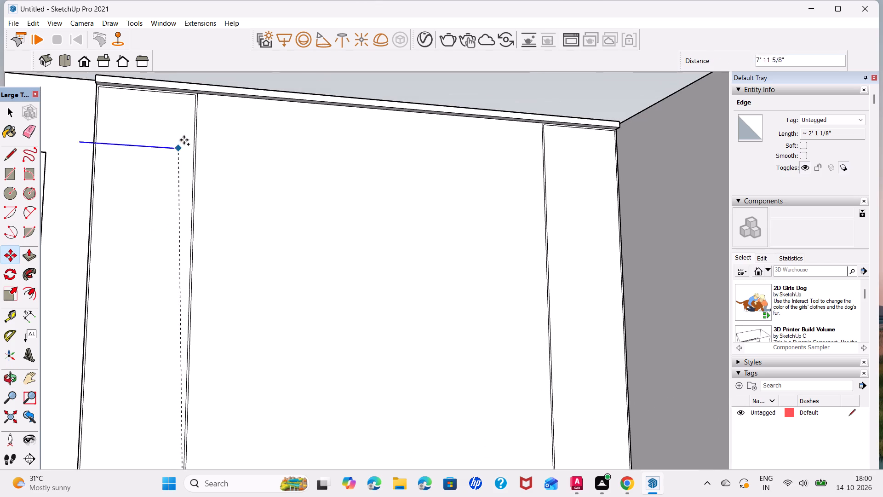
{"action": "left_click", "coordinate": [194, 98]}
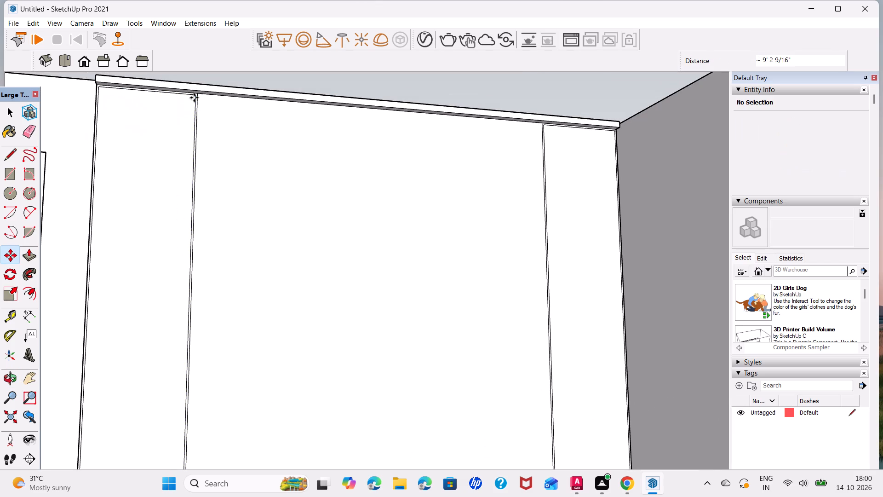
{"action": "type", "text": "/7"}
{"action": "key", "text": "Return"}
{"action": "key", "text": "space"}
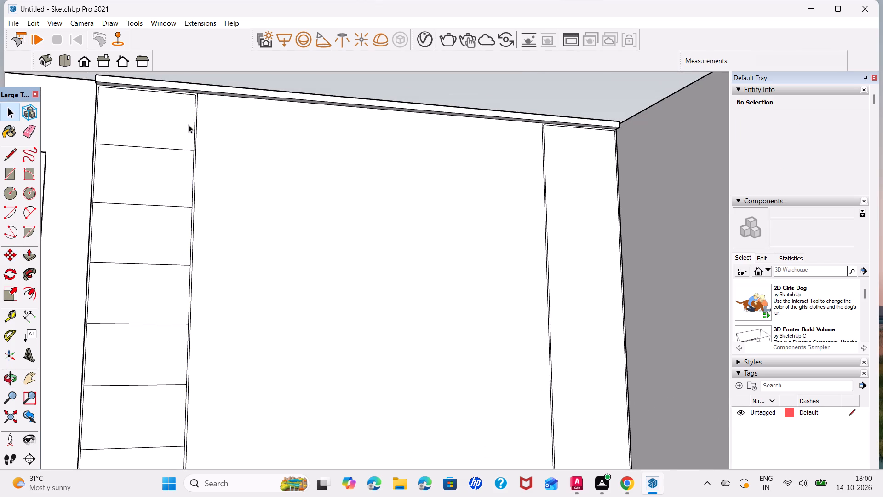
Delete the lowest shelf line in the door-side section to leave one taller bottom bay.
{"action": "scroll", "coordinate": [182, 149], "scroll_direction": "down", "scroll_amount": 4}
{"action": "left_click", "coordinate": [170, 354]}
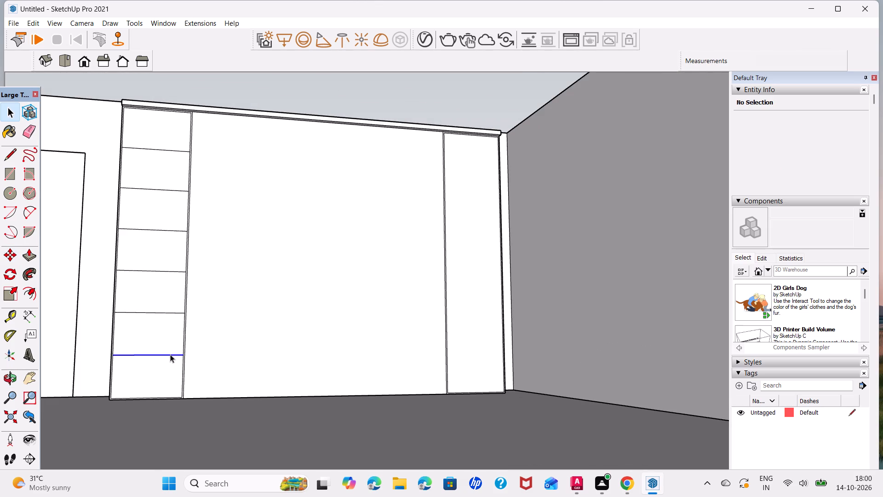
{"action": "key", "text": "Delete"}
Copy the corner-side section's inner bottom edge up to its inner top edge and divide the height into 7 equal shelf bays.
{"action": "scroll", "coordinate": [460, 391], "scroll_direction": "up", "scroll_amount": 9}
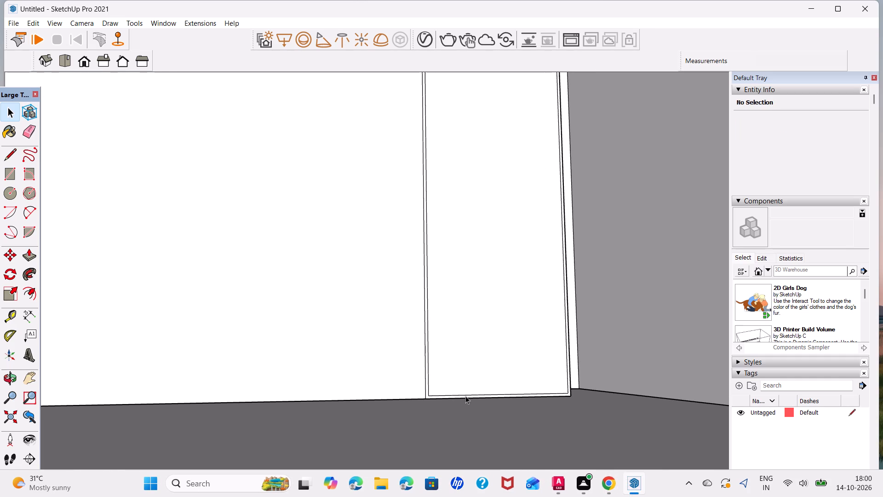
{"action": "left_click", "coordinate": [464, 393]}
{"action": "left_click", "coordinate": [465, 396]}
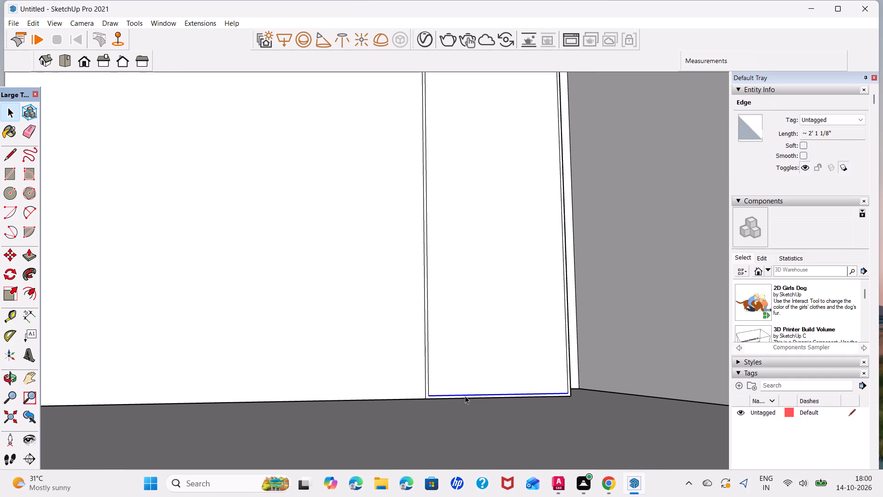
{"action": "key", "text": "m"}
{"action": "left_click", "coordinate": [431, 393]}
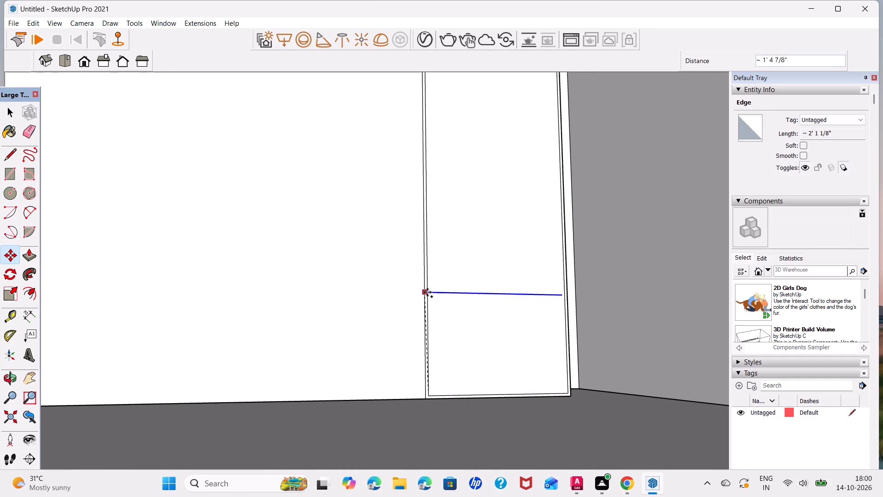
{"action": "scroll", "coordinate": [427, 289], "scroll_direction": "down", "scroll_amount": 6}
{"action": "middle_click_drag", "start_coordinate": [427, 246], "coordinate": [427, 492], "text": "shift"}
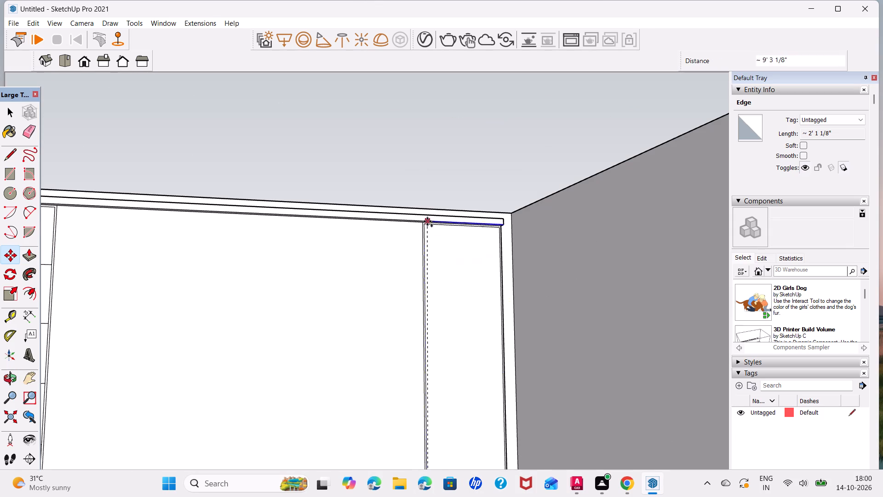
{"action": "scroll", "coordinate": [427, 221], "scroll_direction": "up", "scroll_amount": 7}
{"action": "left_click", "coordinate": [420, 233]}
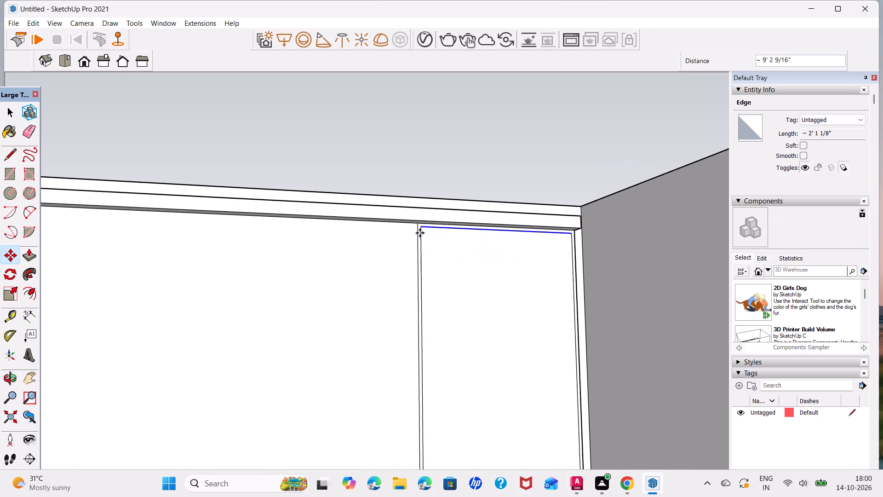
{"action": "type", "text": "/7"}
{"action": "key", "text": "Return"}
{"action": "key", "text": "space"}
Delete the lowest shelf line in the corner-side section to leave one taller bottom bay.
{"action": "scroll", "coordinate": [413, 274], "scroll_direction": "down", "scroll_amount": 8}
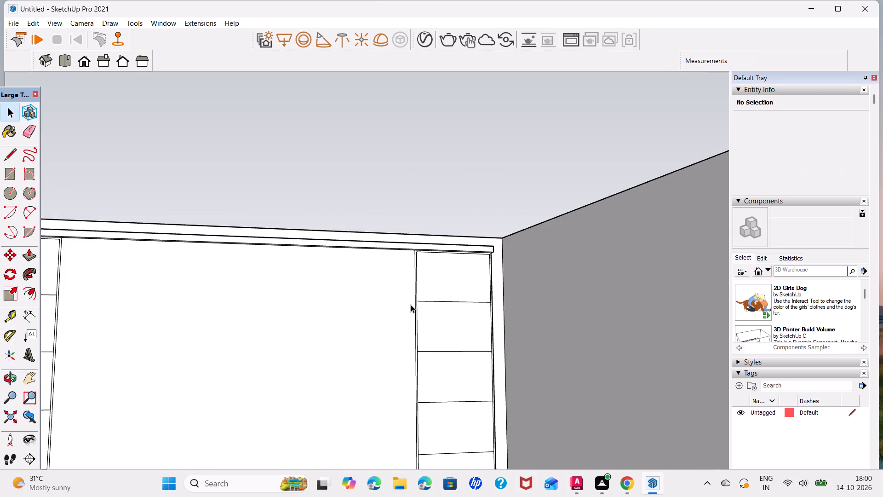
{"action": "middle_click_drag", "start_coordinate": [413, 309], "coordinate": [356, 95]}
{"action": "left_click", "coordinate": [399, 336]}
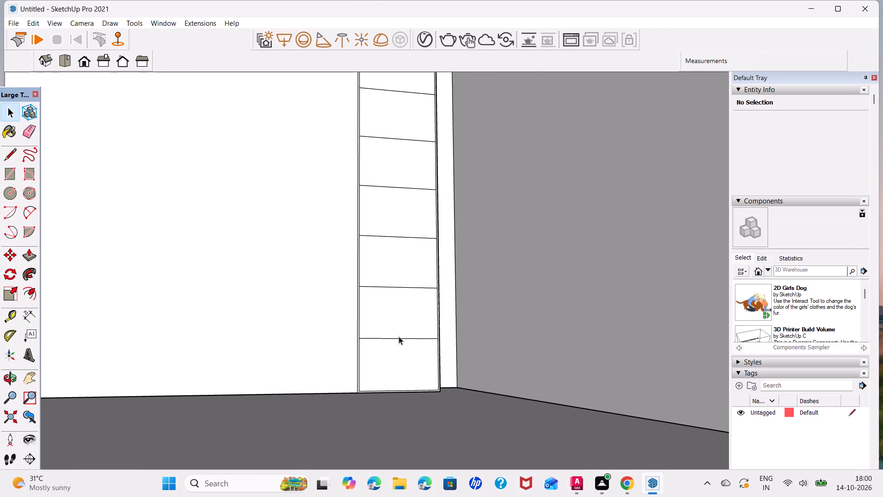
{"action": "left_click", "coordinate": [400, 340]}
{"action": "key", "text": "Delete"}
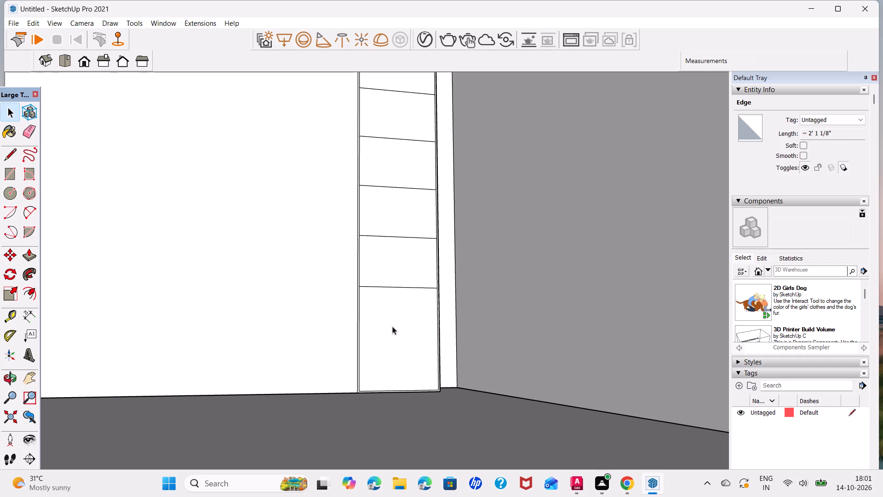
{"action": "scroll", "coordinate": [386, 316], "scroll_direction": "down", "scroll_amount": 4}
{"action": "middle_click_drag", "start_coordinate": [211, 214], "coordinate": [418, 305]}
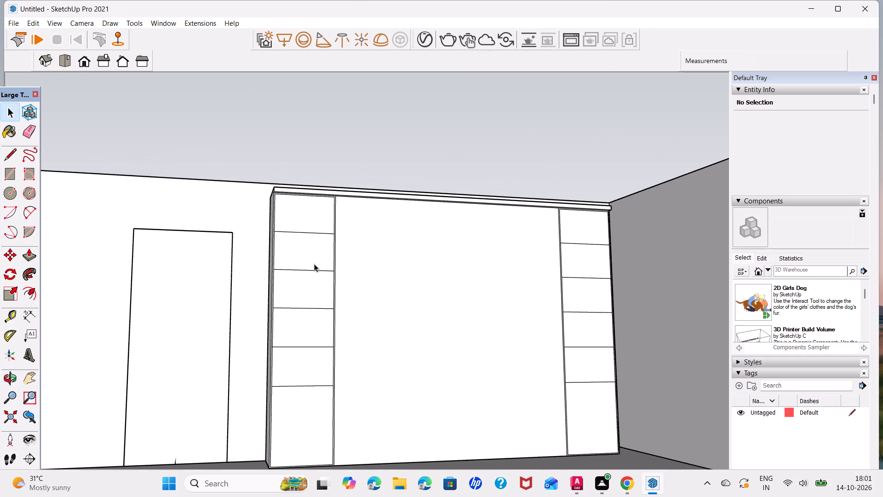
Copy the uppermost shelf line in the door-side section 0.2" downward.
{"action": "scroll", "coordinate": [288, 236], "scroll_direction": "up", "scroll_amount": 7}
{"action": "middle_click_drag", "start_coordinate": [289, 250], "coordinate": [254, 255]}
{"action": "scroll", "coordinate": [274, 235], "scroll_direction": "up", "scroll_amount": 5}
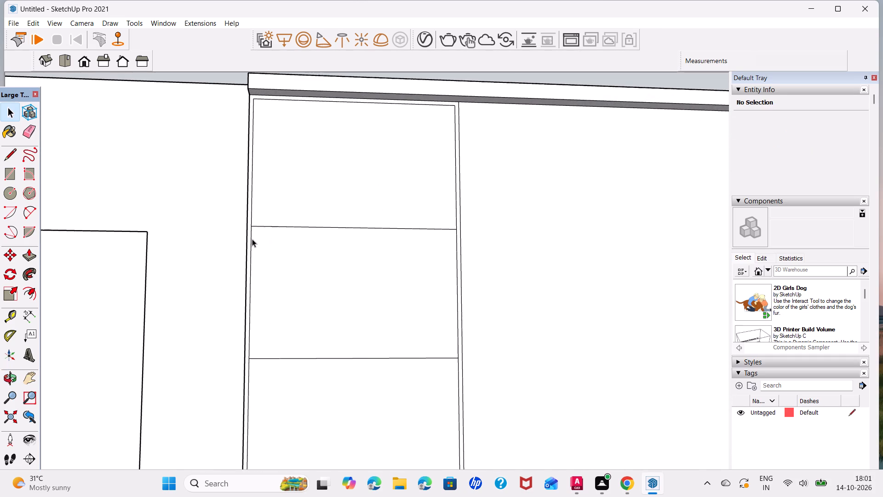
{"action": "left_click", "coordinate": [256, 227]}
{"action": "key", "text": "m"}
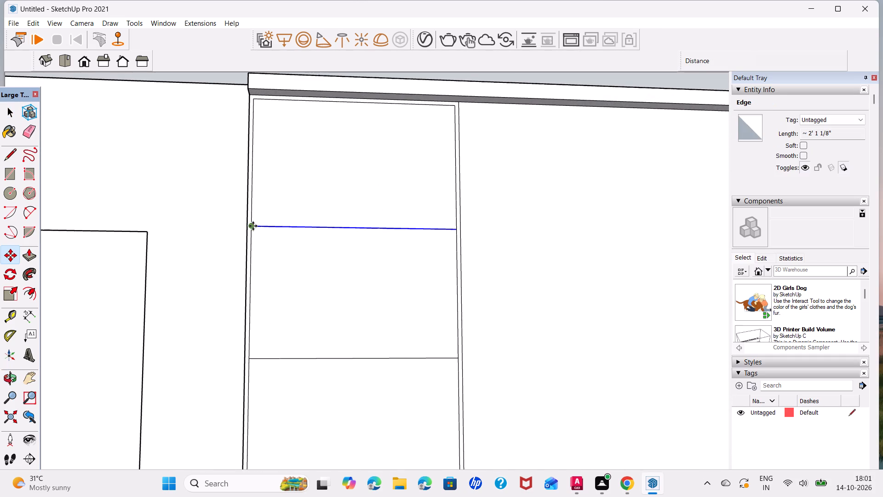
{"action": "left_click", "coordinate": [253, 226]}
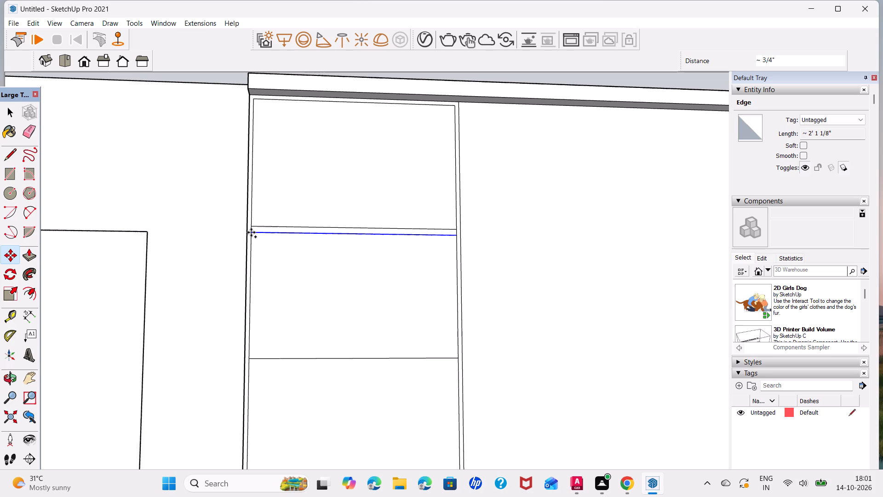
{"action": "type", "text": "0.2"}
{"action": "key", "text": "Return"}
Copy the lowered shelf line 0.4" upward to form the top edge of a shelf board.
{"action": "scroll", "coordinate": [251, 230], "scroll_direction": "up", "scroll_amount": 5}
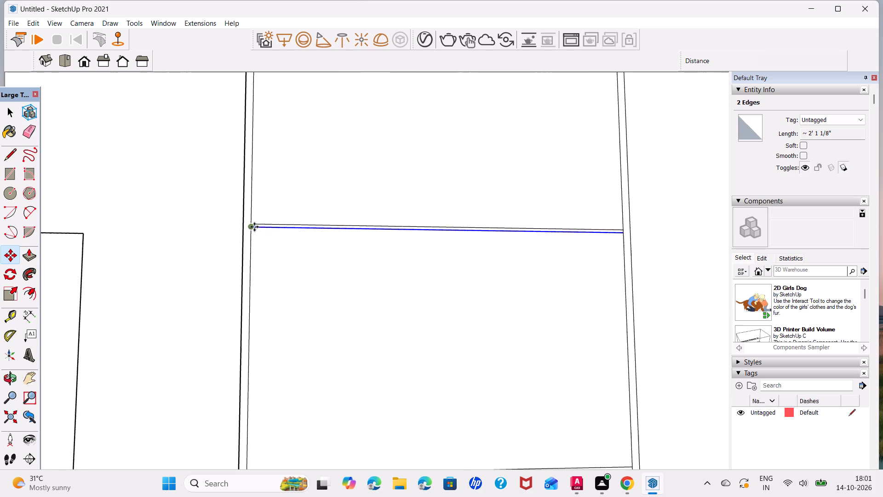
{"action": "scroll", "coordinate": [254, 227], "scroll_direction": "up", "scroll_amount": 8}
{"action": "left_click", "coordinate": [247, 229]}
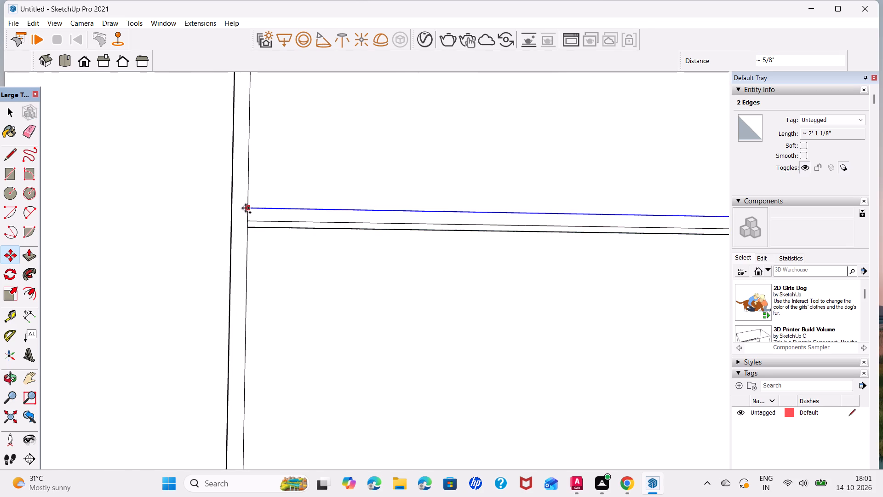
{"action": "type", "text": "0.4"}
{"action": "key", "text": "Return"}
{"action": "key", "text": "space"}
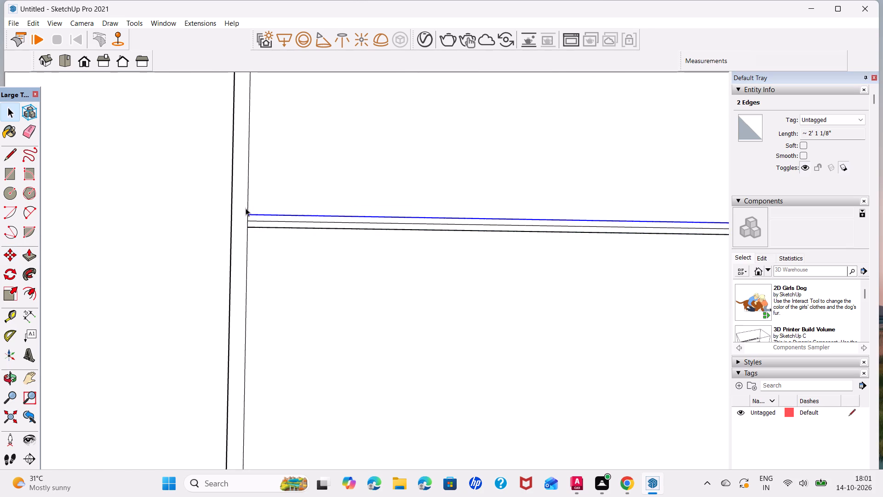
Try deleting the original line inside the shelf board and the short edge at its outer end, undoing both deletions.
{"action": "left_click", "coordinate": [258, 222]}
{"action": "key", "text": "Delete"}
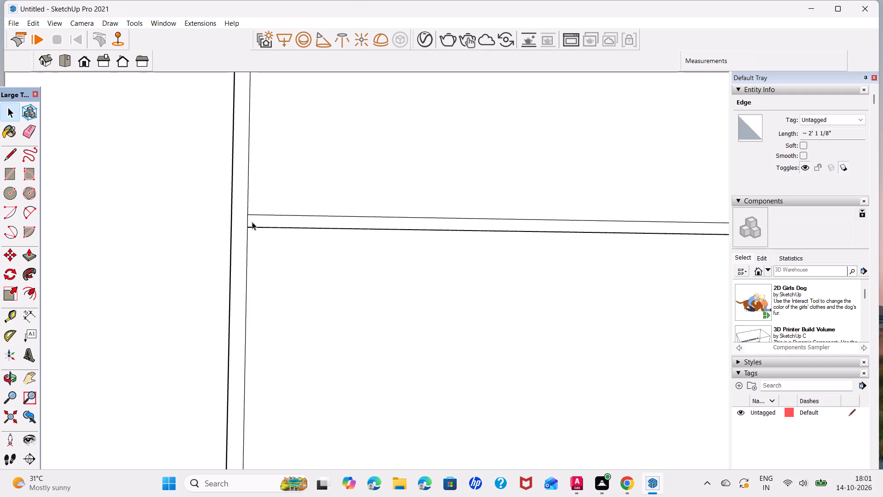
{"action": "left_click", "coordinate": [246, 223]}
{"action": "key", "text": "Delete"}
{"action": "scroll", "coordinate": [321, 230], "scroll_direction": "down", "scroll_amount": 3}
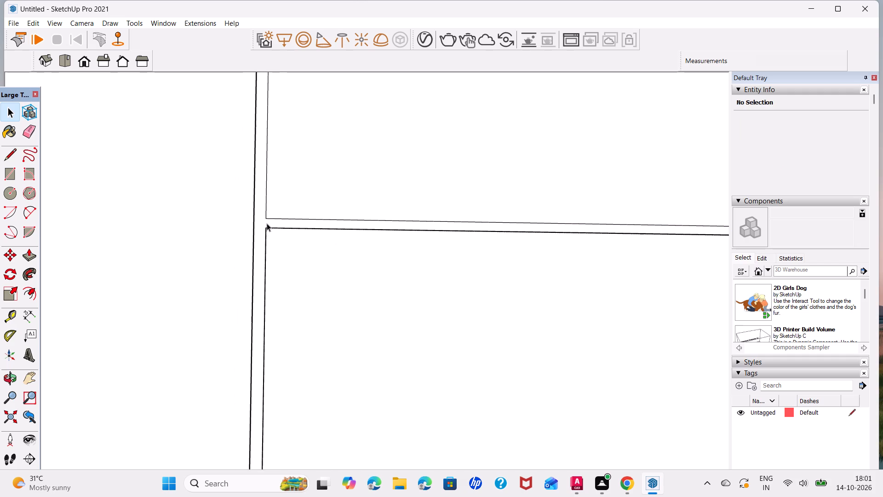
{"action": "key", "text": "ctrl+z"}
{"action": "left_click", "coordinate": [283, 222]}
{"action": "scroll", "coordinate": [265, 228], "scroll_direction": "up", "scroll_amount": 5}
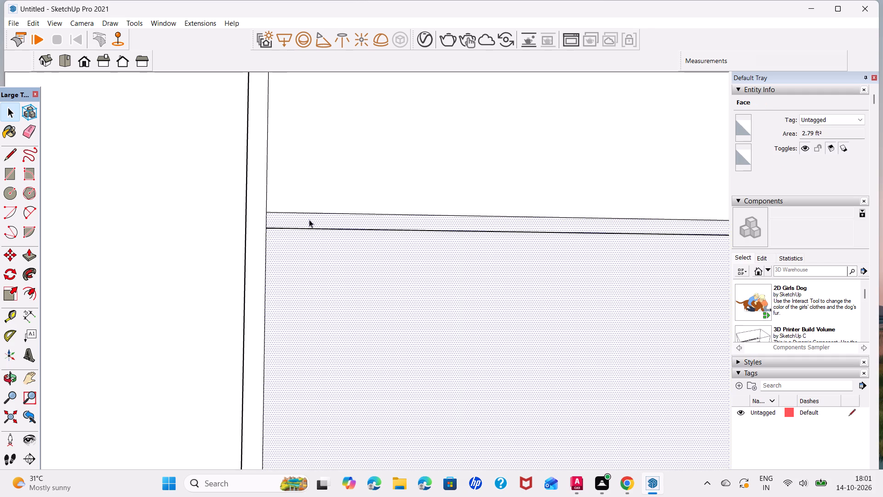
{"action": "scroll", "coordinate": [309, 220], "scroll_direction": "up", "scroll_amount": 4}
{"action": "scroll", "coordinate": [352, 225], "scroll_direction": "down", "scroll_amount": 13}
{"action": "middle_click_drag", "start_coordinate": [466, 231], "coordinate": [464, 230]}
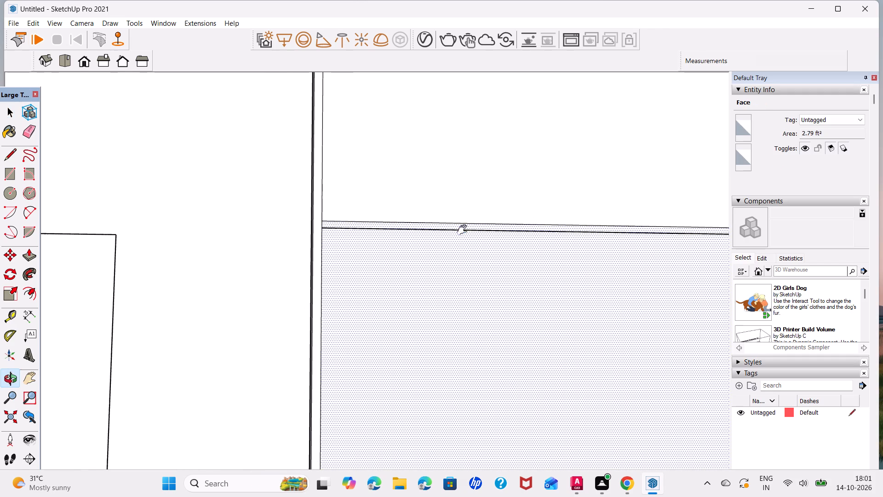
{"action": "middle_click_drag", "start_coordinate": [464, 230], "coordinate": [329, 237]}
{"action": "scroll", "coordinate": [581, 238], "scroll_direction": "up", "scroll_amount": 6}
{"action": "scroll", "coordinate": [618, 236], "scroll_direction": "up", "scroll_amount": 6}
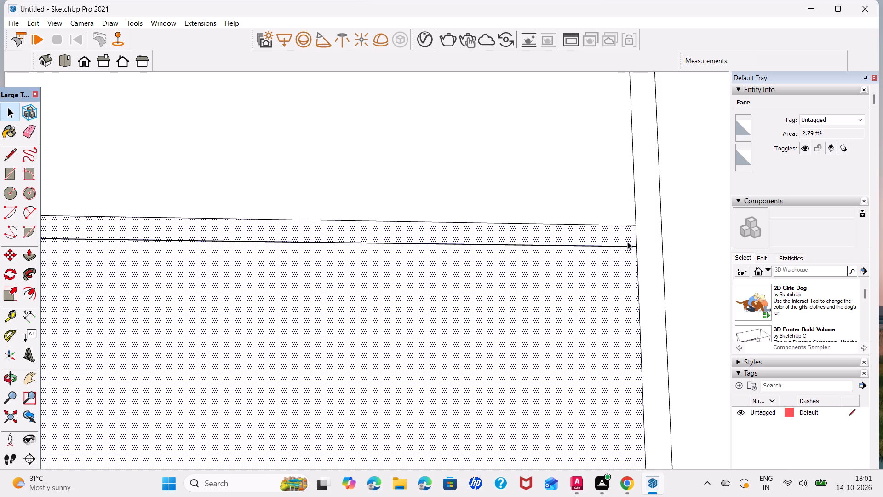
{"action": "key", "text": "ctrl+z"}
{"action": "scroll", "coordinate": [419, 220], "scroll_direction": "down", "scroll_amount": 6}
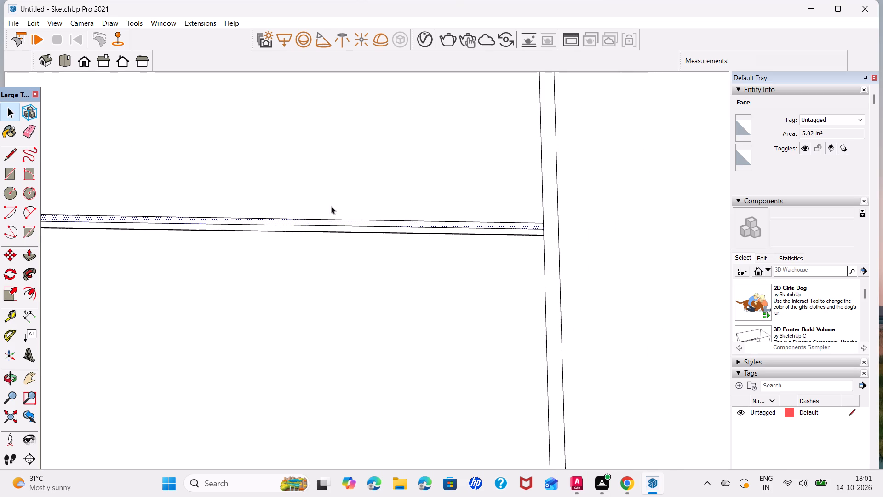
Delete the original middle line between the shelf board's upper and lower edges.
{"action": "middle_click_drag", "start_coordinate": [331, 206], "coordinate": [564, 208]}
{"action": "left_click", "coordinate": [506, 228]}
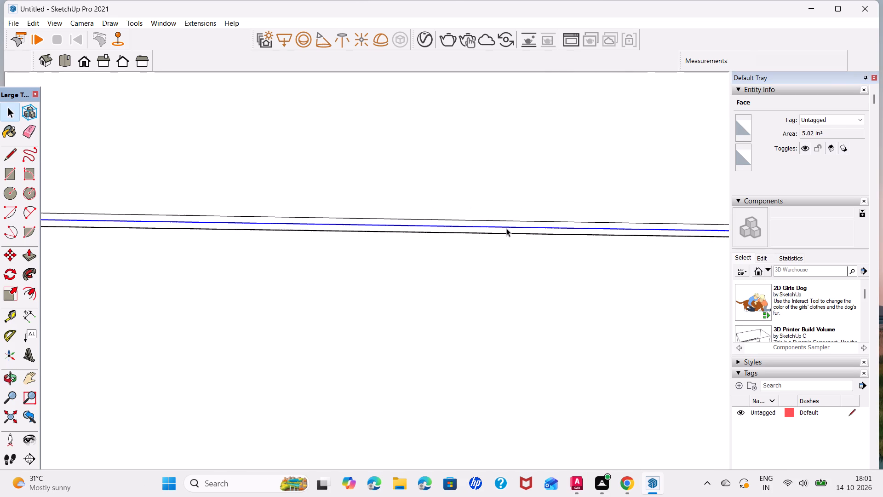
{"action": "key", "text": "Delete"}
Delete the tiny stub of the board's lower line that overshoots the inner side edge near the door.
{"action": "left_click", "coordinate": [506, 228]}
{"action": "scroll", "coordinate": [256, 243], "scroll_direction": "down", "scroll_amount": 7}
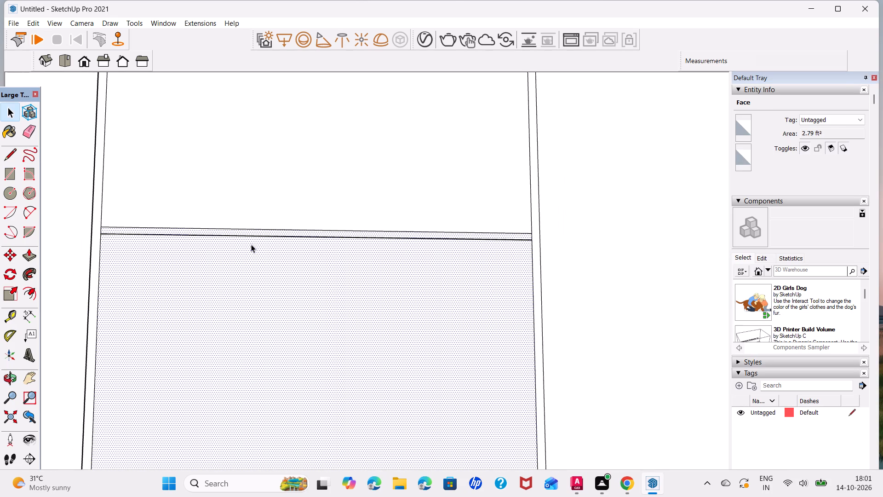
{"action": "scroll", "coordinate": [89, 228], "scroll_direction": "up", "scroll_amount": 6}
{"action": "scroll", "coordinate": [125, 253], "scroll_direction": "up", "scroll_amount": 14}
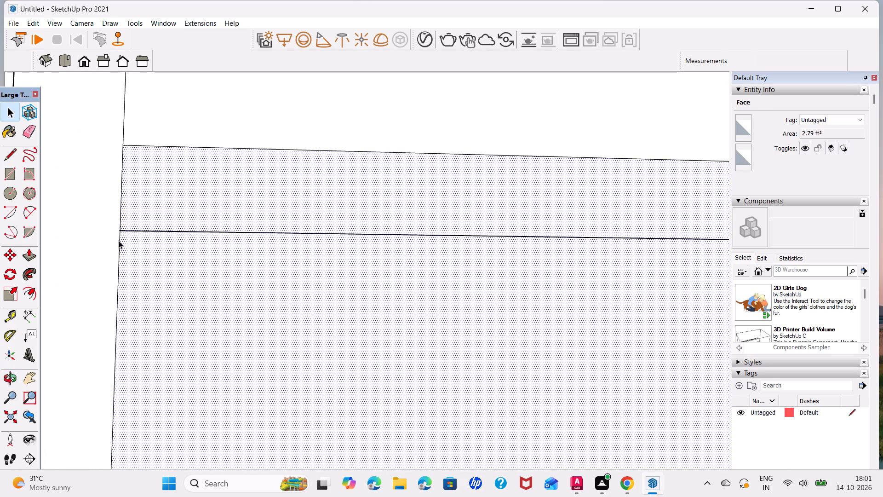
{"action": "scroll", "coordinate": [119, 241], "scroll_direction": "up", "scroll_amount": 14}
{"action": "scroll", "coordinate": [132, 238], "scroll_direction": "up", "scroll_amount": 7}
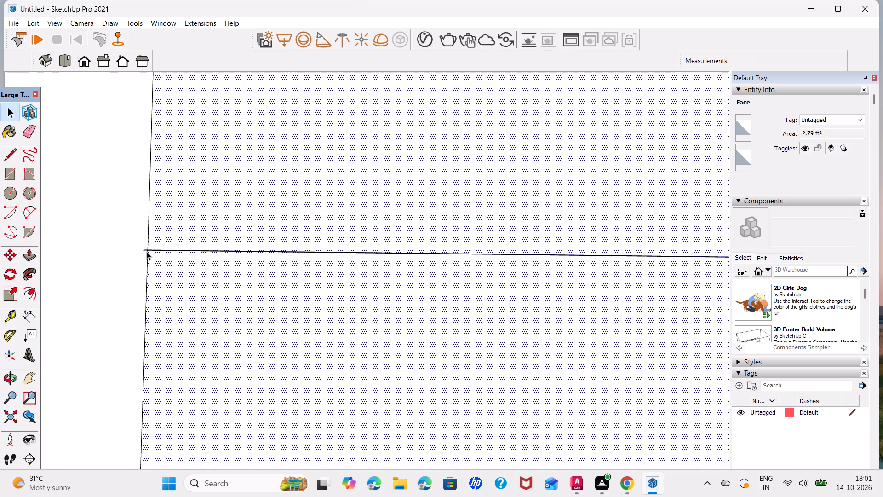
{"action": "left_click", "coordinate": [147, 252]}
{"action": "key", "text": "Delete"}
Draw a short line closing the gap between the board's lower edge and the inner side edge away from the door.
{"action": "scroll", "coordinate": [292, 276], "scroll_direction": "down", "scroll_amount": 7}
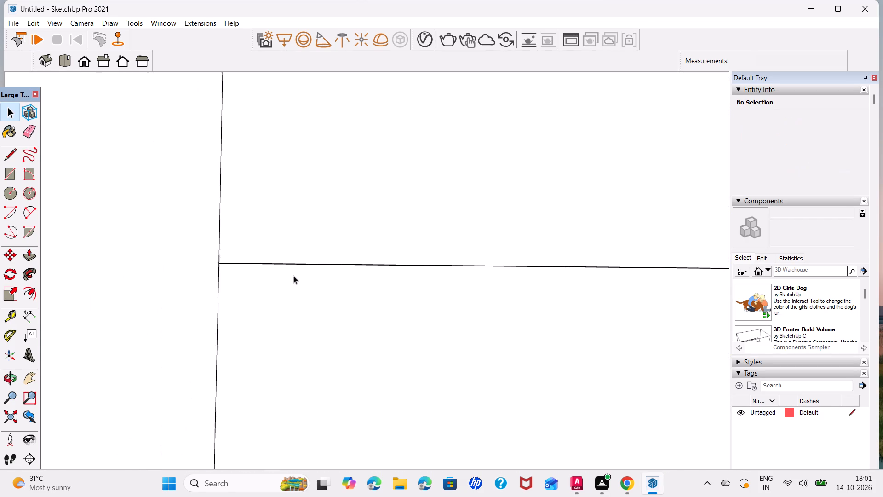
{"action": "scroll", "coordinate": [338, 282], "scroll_direction": "down", "scroll_amount": 7}
{"action": "middle_click_drag", "start_coordinate": [545, 258], "coordinate": [8, 267]}
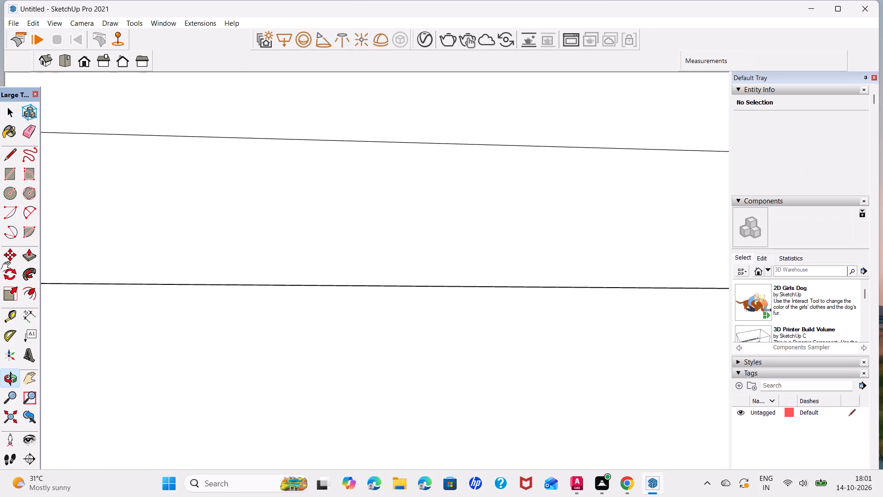
{"action": "middle_click_drag", "start_coordinate": [8, 267], "coordinate": [0, 272]}
{"action": "middle_click_drag", "start_coordinate": [539, 262], "coordinate": [0, 324], "text": "shift"}
{"action": "scroll", "coordinate": [453, 317], "scroll_direction": "down", "scroll_amount": 7}
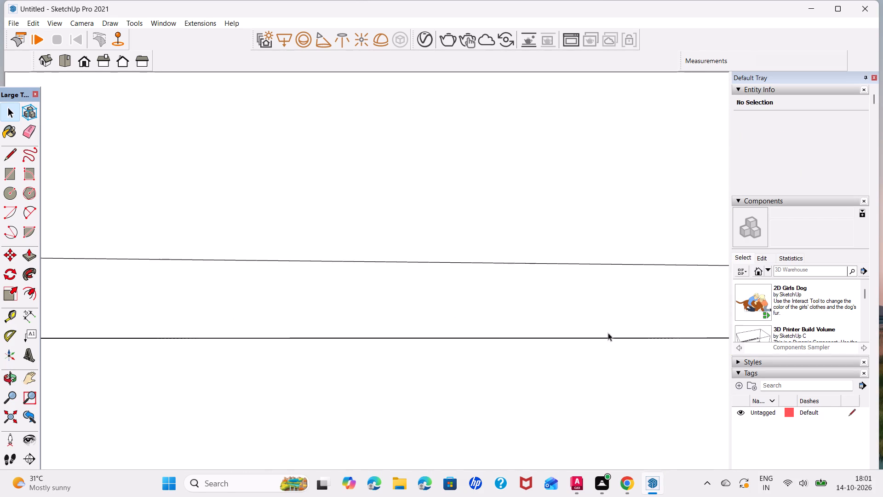
{"action": "middle_click_drag", "start_coordinate": [608, 333], "coordinate": [0, 340]}
{"action": "middle_click_drag", "start_coordinate": [658, 340], "coordinate": [17, 337], "text": "shift"}
{"action": "scroll", "coordinate": [658, 340], "scroll_direction": "down", "scroll_amount": 1, "text": "shift"}
{"action": "middle_click_drag", "start_coordinate": [652, 336], "coordinate": [78, 318], "text": "shift"}
{"action": "middle_click_drag", "start_coordinate": [678, 327], "coordinate": [527, 316], "text": "shift"}
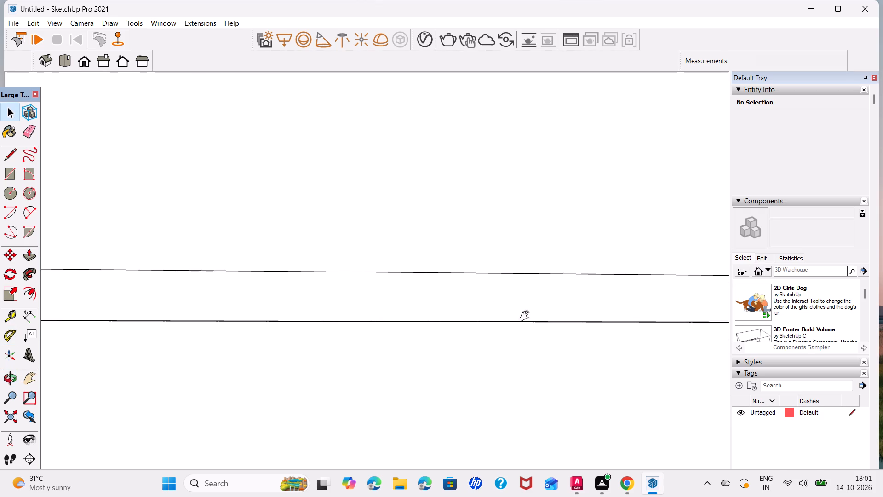
{"action": "middle_click_drag", "start_coordinate": [527, 316], "coordinate": [151, 312], "text": "shift"}
{"action": "scroll", "coordinate": [625, 311], "scroll_direction": "down", "scroll_amount": 6}
{"action": "scroll", "coordinate": [687, 309], "scroll_direction": "down", "scroll_amount": 12}
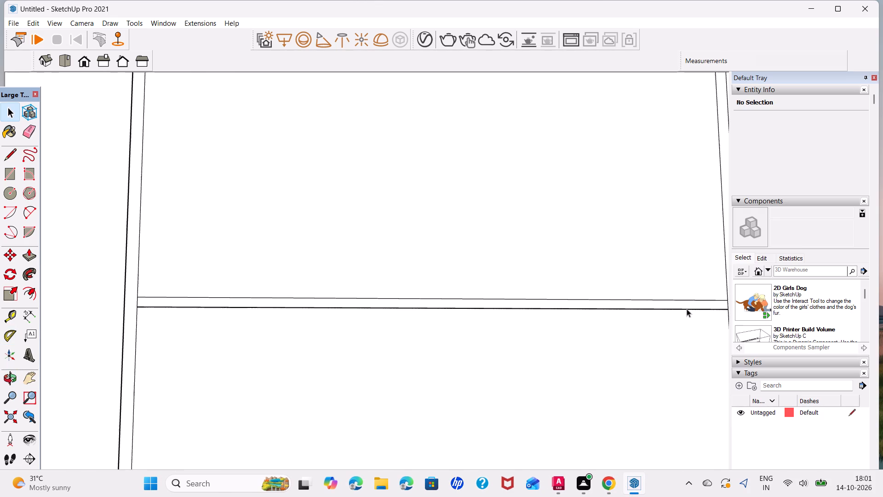
{"action": "middle_click_drag", "start_coordinate": [687, 309], "coordinate": [431, 310], "text": "shift"}
{"action": "scroll", "coordinate": [482, 316], "scroll_direction": "up", "scroll_amount": 14}
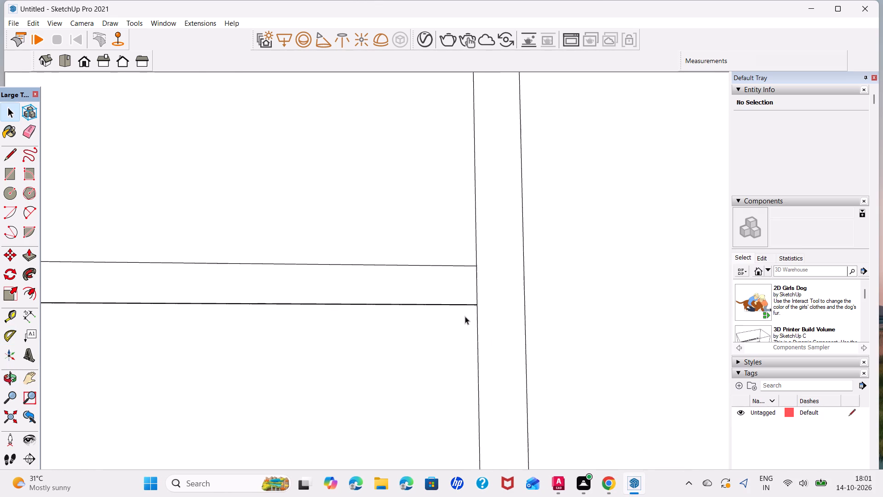
{"action": "scroll", "coordinate": [485, 301], "scroll_direction": "up", "scroll_amount": 7}
{"action": "scroll", "coordinate": [470, 309], "scroll_direction": "up", "scroll_amount": 20}
{"action": "scroll", "coordinate": [470, 309], "scroll_direction": "up", "scroll_amount": 8}
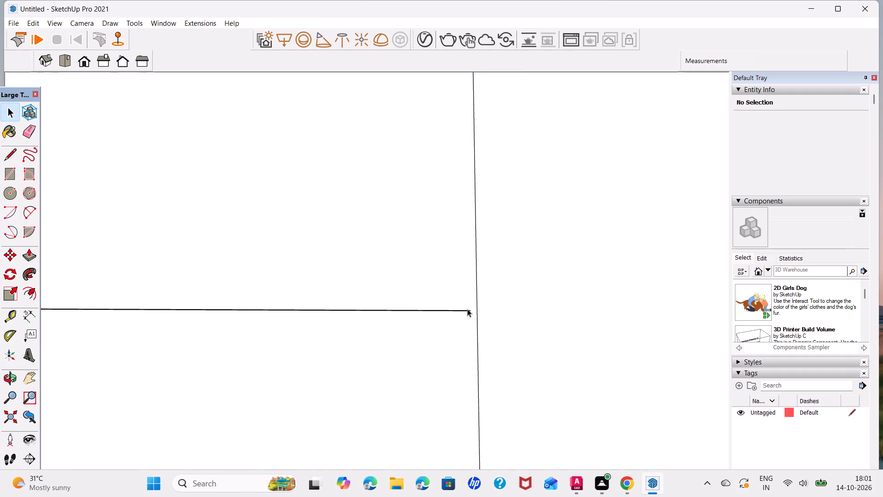
{"action": "scroll", "coordinate": [467, 309], "scroll_direction": "up", "scroll_amount": 8}
{"action": "scroll", "coordinate": [467, 309], "scroll_direction": "down", "scroll_amount": 6}
{"action": "scroll", "coordinate": [468, 303], "scroll_direction": "up", "scroll_amount": 4}
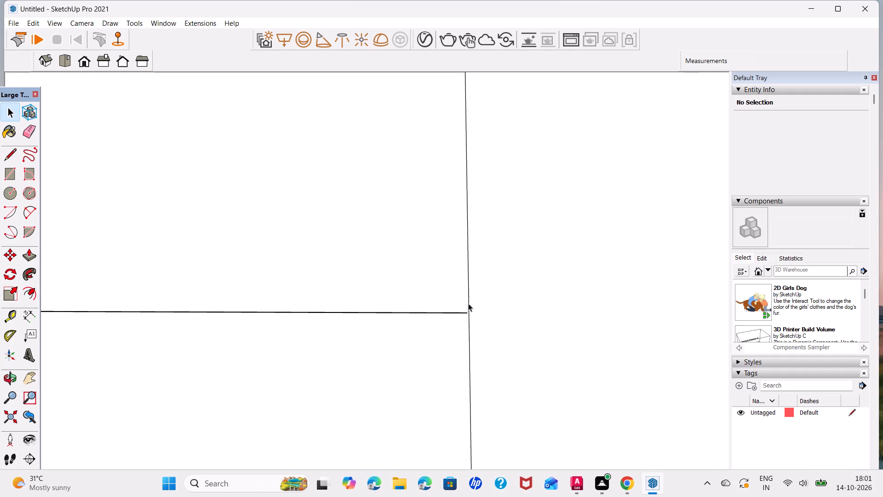
{"action": "scroll", "coordinate": [468, 303], "scroll_direction": "up", "scroll_amount": 2}
{"action": "key", "text": "l"}
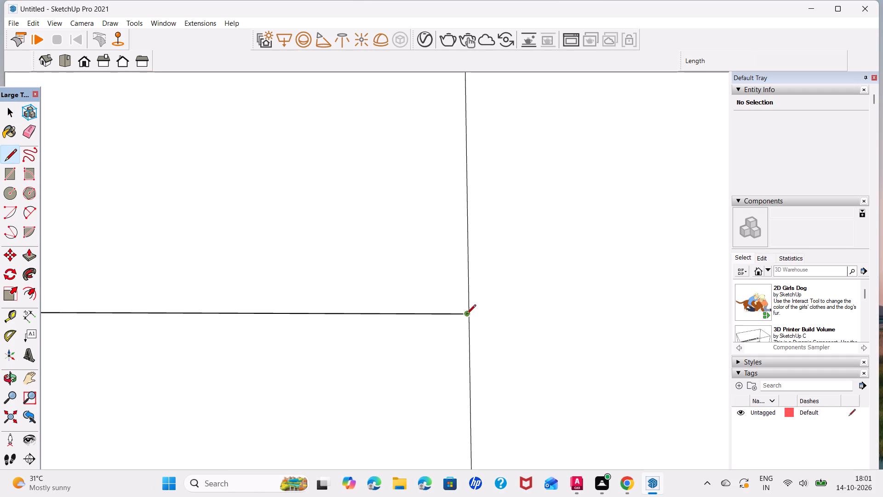
{"action": "left_click", "coordinate": [466, 315]}
{"action": "scroll", "coordinate": [471, 316], "scroll_direction": "up", "scroll_amount": 12}
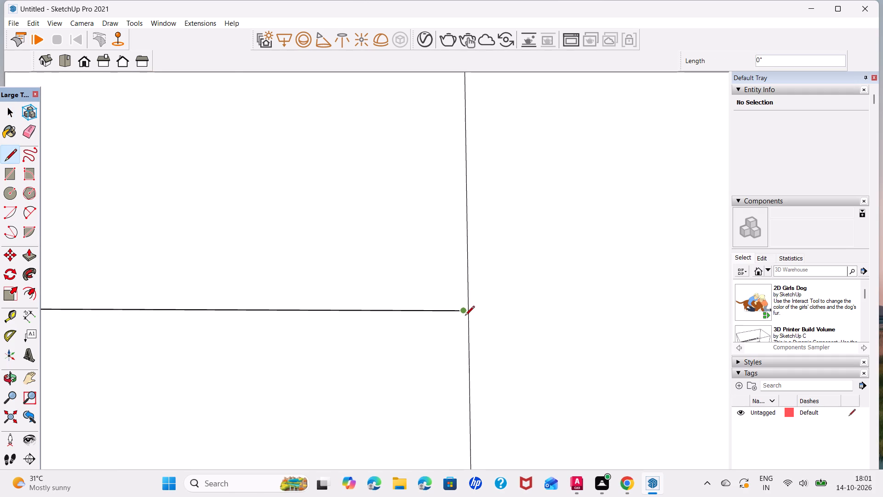
{"action": "scroll", "coordinate": [465, 316], "scroll_direction": "up", "scroll_amount": 2}
{"action": "left_click", "coordinate": [471, 311]}
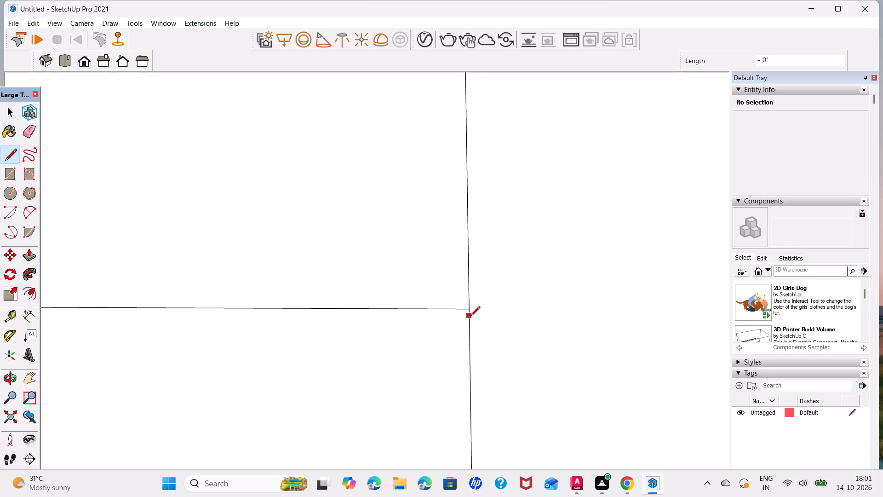
Copy the 0.4" shelf board face straight down about 1' 3 13/16" onto the next shelf line in the end column near the door.
{"action": "key", "text": "space"}
{"action": "left_click", "coordinate": [447, 258]}
{"action": "scroll", "coordinate": [448, 248], "scroll_direction": "down", "scroll_amount": 4}
{"action": "key", "text": "m"}
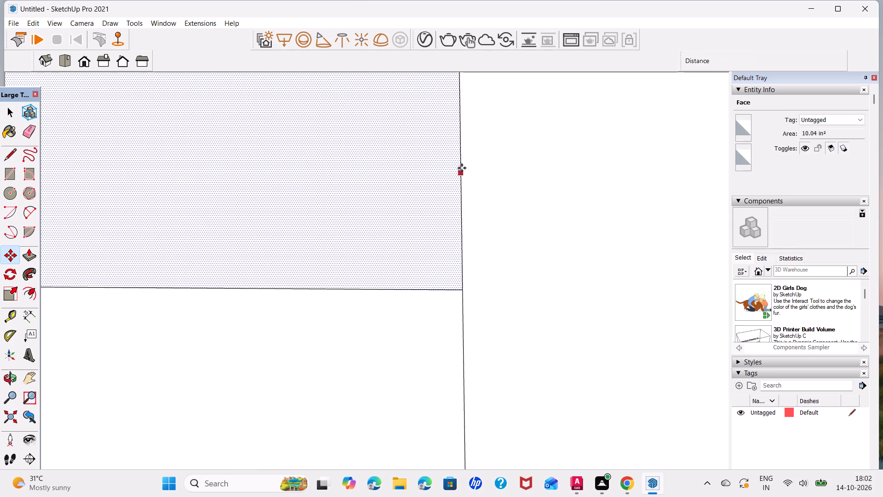
{"action": "scroll", "coordinate": [447, 121], "scroll_direction": "down", "scroll_amount": 8}
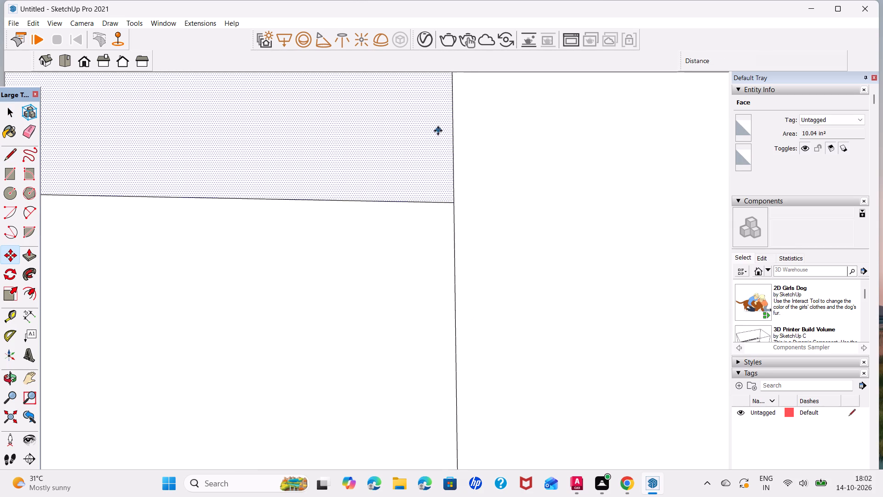
{"action": "middle_click_drag", "start_coordinate": [437, 132], "coordinate": [452, 340], "text": "shift"}
{"action": "scroll", "coordinate": [475, 305], "scroll_direction": "down", "scroll_amount": 7}
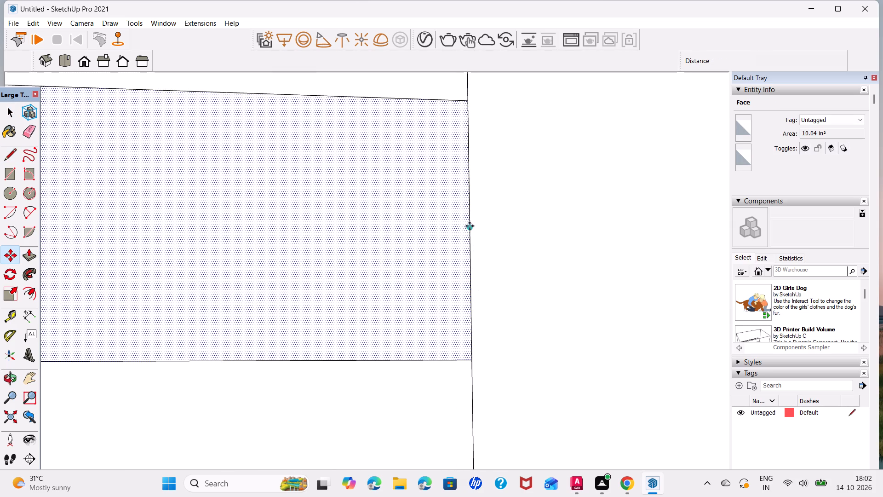
{"action": "left_click", "coordinate": [470, 225]}
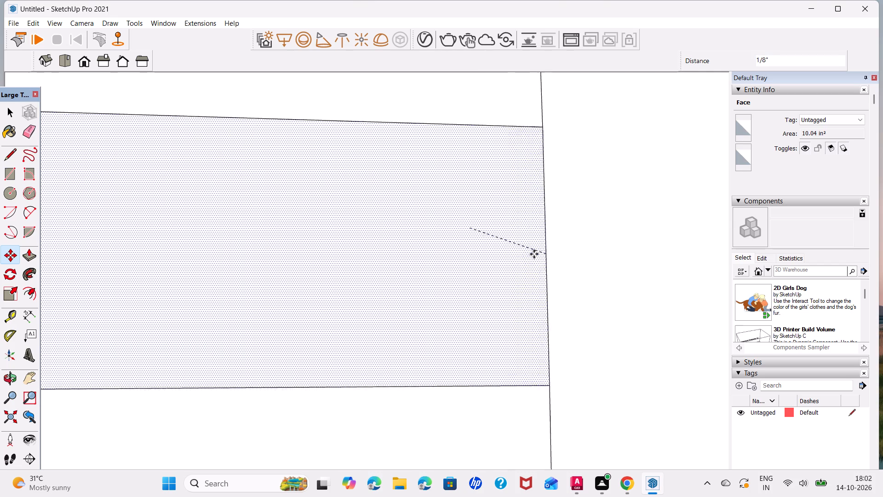
{"action": "key", "text": "space"}
{"action": "key", "text": "m"}
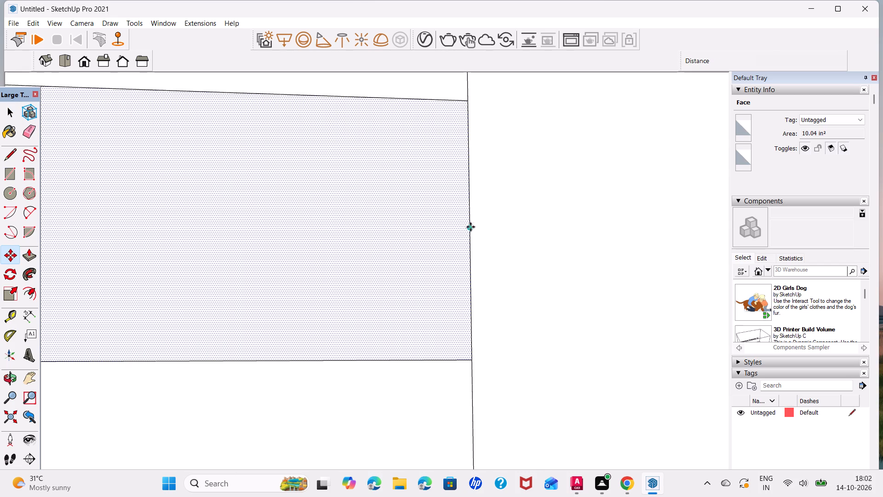
{"action": "left_click", "coordinate": [469, 225]}
{"action": "scroll", "coordinate": [480, 319], "scroll_direction": "down", "scroll_amount": 20}
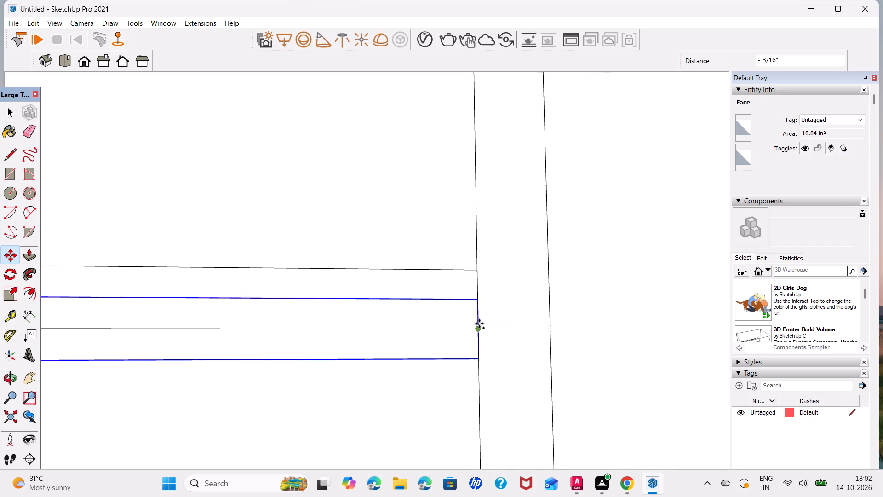
{"action": "scroll", "coordinate": [479, 324], "scroll_direction": "down", "scroll_amount": 18}
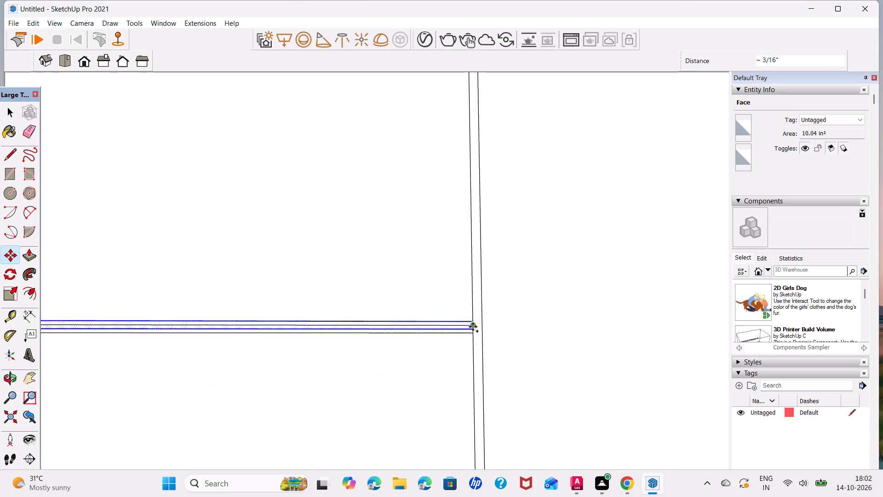
{"action": "middle_click_drag", "start_coordinate": [473, 322], "coordinate": [464, 160], "text": "shift"}
{"action": "scroll", "coordinate": [435, 406], "scroll_direction": "down", "scroll_amount": 6}
{"action": "middle_click_drag", "start_coordinate": [443, 414], "coordinate": [446, 352]}
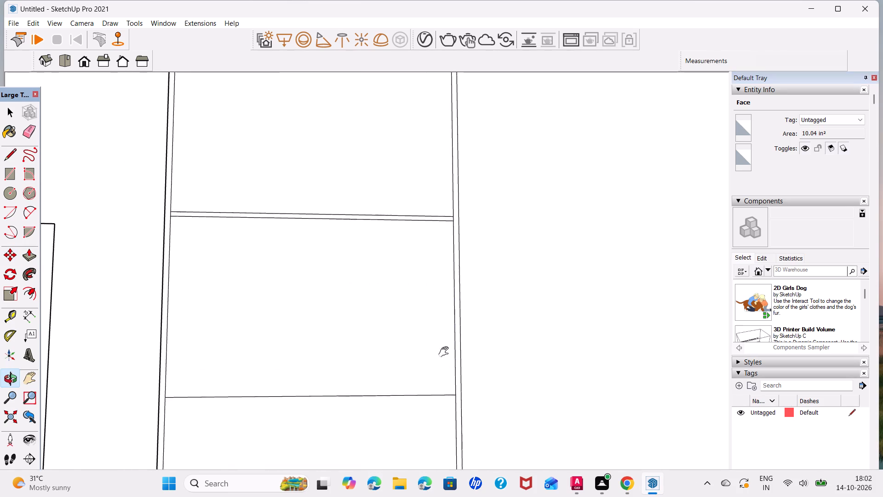
{"action": "middle_click_drag", "start_coordinate": [446, 352], "coordinate": [453, 301]}
{"action": "scroll", "coordinate": [463, 330], "scroll_direction": "up", "scroll_amount": 7}
{"action": "left_click", "coordinate": [463, 330]}
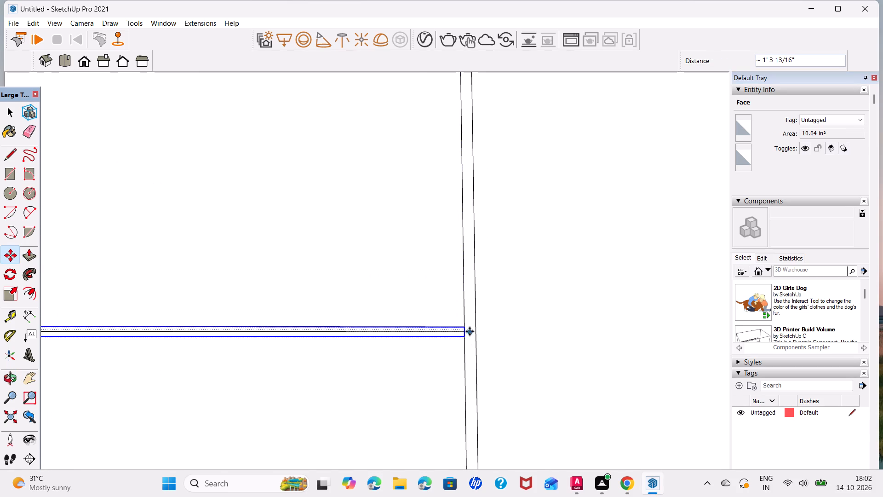
Copy the new shelf board down another 1' 3 13/16" or so onto the following shelf line of the column near the door.
{"action": "left_click", "coordinate": [466, 331]}
{"action": "scroll", "coordinate": [465, 391], "scroll_direction": "down", "scroll_amount": 7}
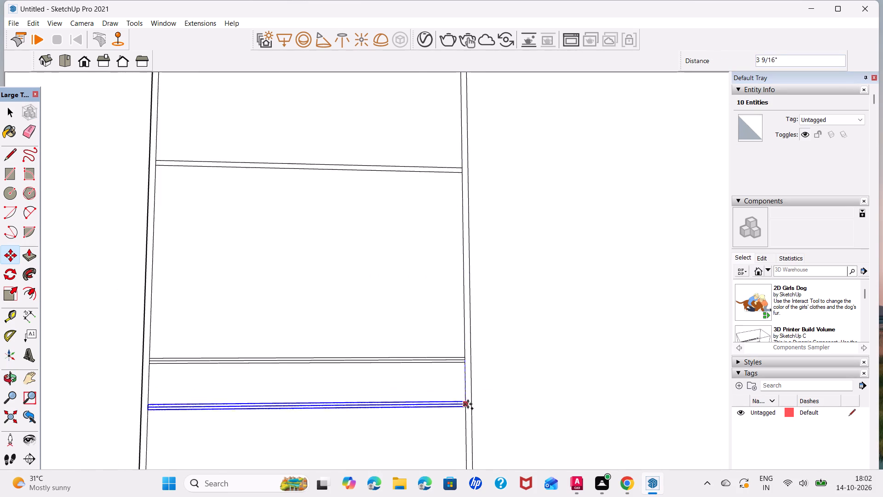
{"action": "scroll", "coordinate": [468, 406], "scroll_direction": "down", "scroll_amount": 6}
{"action": "middle_click_drag", "start_coordinate": [468, 416], "coordinate": [459, 215]}
{"action": "scroll", "coordinate": [458, 294], "scroll_direction": "up", "scroll_amount": 6}
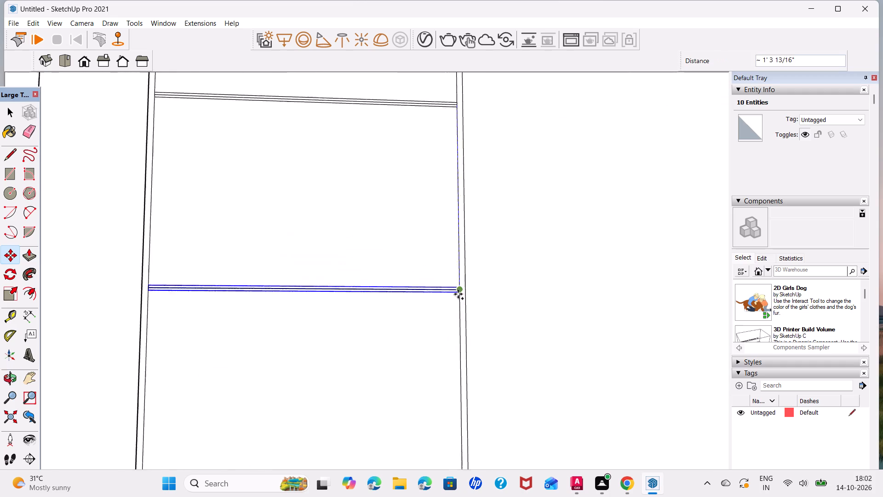
{"action": "scroll", "coordinate": [457, 293], "scroll_direction": "up", "scroll_amount": 7}
{"action": "left_click", "coordinate": [461, 284]}
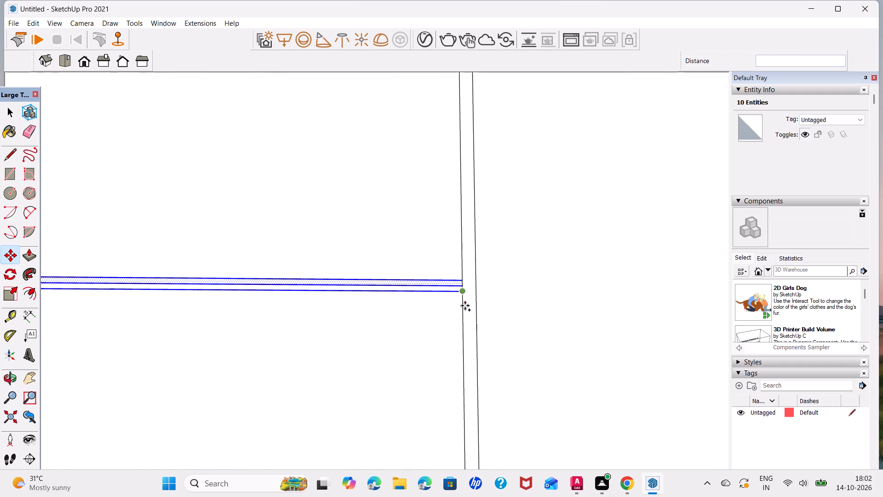
Copy that board down about 1' 3 13/16" onto the fourth shelf line of the column near the door.
{"action": "left_click", "coordinate": [463, 285]}
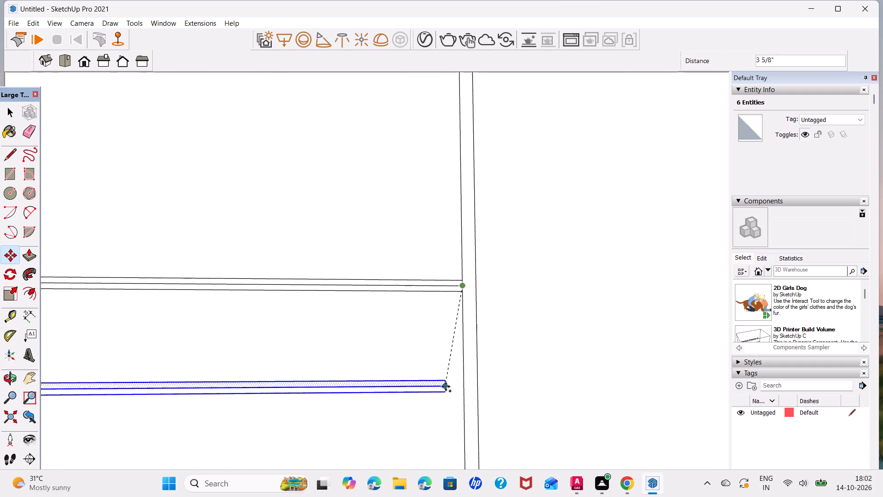
{"action": "scroll", "coordinate": [446, 387], "scroll_direction": "down", "scroll_amount": 11}
{"action": "middle_click_drag", "start_coordinate": [459, 409], "coordinate": [431, 184]}
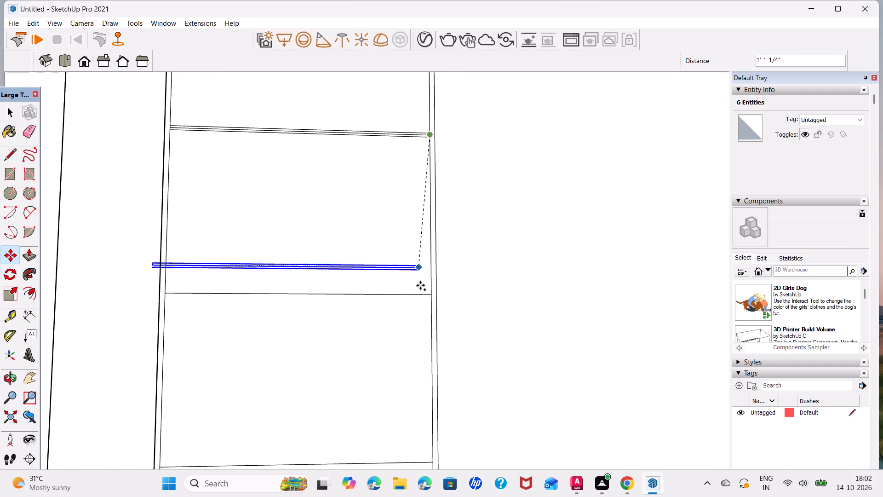
{"action": "scroll", "coordinate": [429, 292], "scroll_direction": "up", "scroll_amount": 6}
{"action": "left_click", "coordinate": [434, 296]}
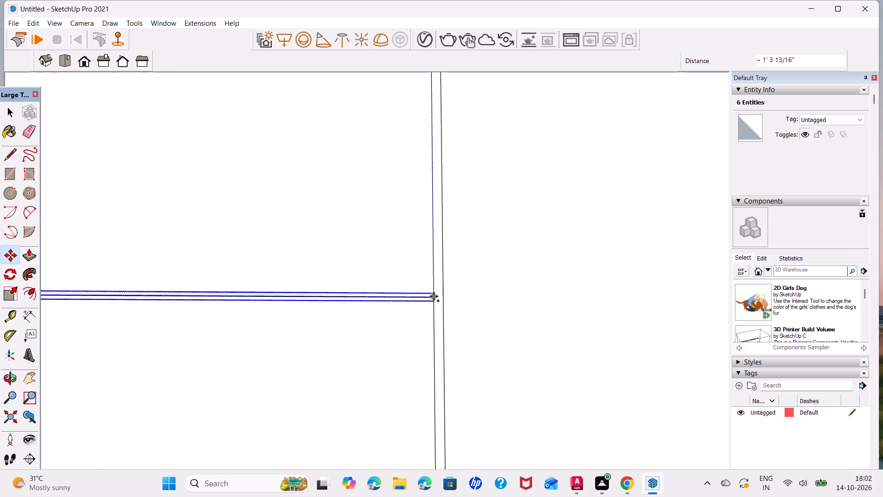
Copy the fourth board down about 1' 3 13/16" onto the lowest shelf line of the column near the door.
{"action": "left_click", "coordinate": [434, 297]}
{"action": "scroll", "coordinate": [429, 376], "scroll_direction": "down", "scroll_amount": 14}
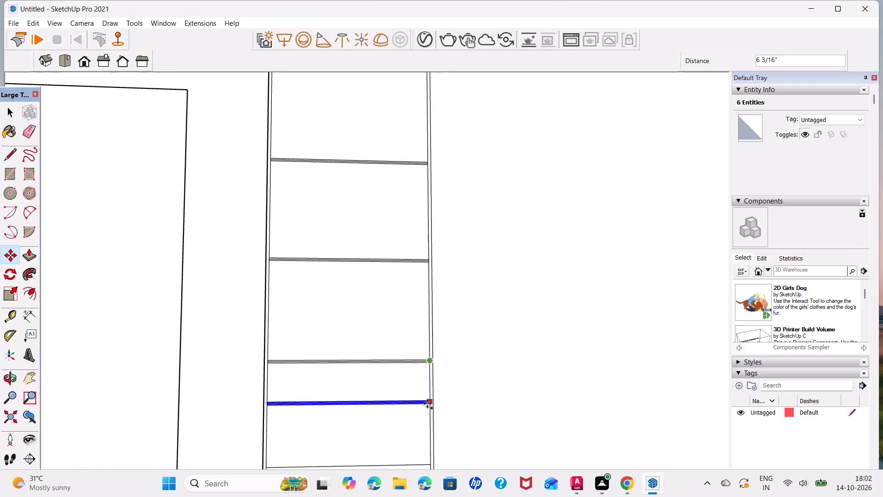
{"action": "middle_click_drag", "start_coordinate": [427, 404], "coordinate": [410, 207], "text": "shift"}
{"action": "scroll", "coordinate": [412, 263], "scroll_direction": "up", "scroll_amount": 13}
{"action": "left_click", "coordinate": [428, 263]}
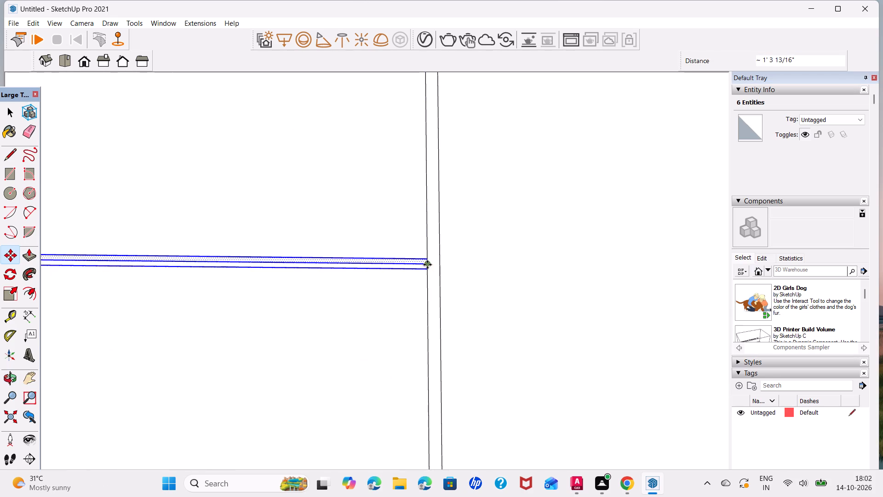
Copy the lowest shelf board about 10' 10 1/2" across the wall unit onto the lowest shelf line of the opposite end column.
{"action": "left_click", "coordinate": [427, 265]}
{"action": "scroll", "coordinate": [589, 256], "scroll_direction": "down", "scroll_amount": 14}
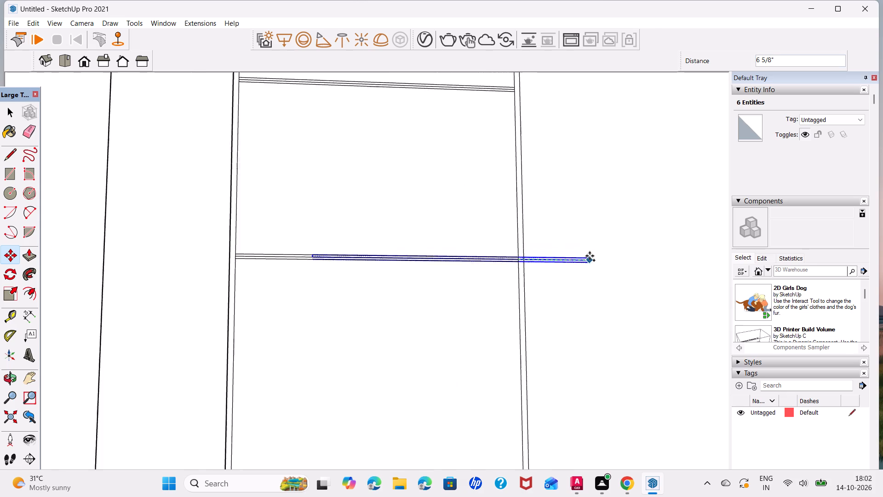
{"action": "scroll", "coordinate": [590, 256], "scroll_direction": "down", "scroll_amount": 3}
{"action": "middle_click_drag", "start_coordinate": [649, 255], "coordinate": [183, 271]}
{"action": "scroll", "coordinate": [471, 262], "scroll_direction": "down", "scroll_amount": 3}
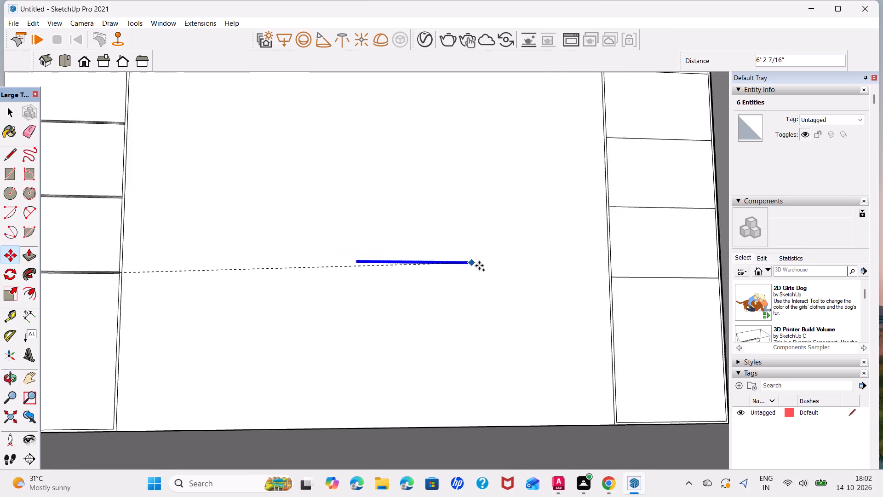
{"action": "scroll", "coordinate": [479, 266], "scroll_direction": "down", "scroll_amount": 1}
{"action": "scroll", "coordinate": [651, 276], "scroll_direction": "up", "scroll_amount": 14}
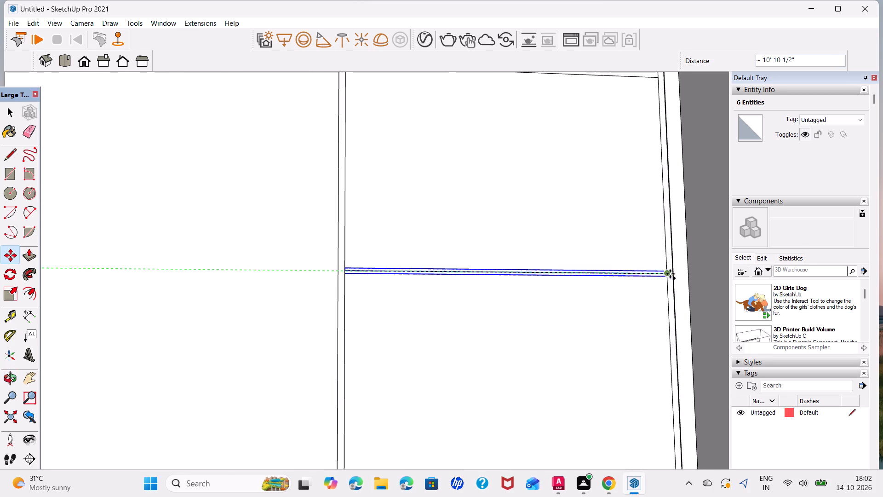
{"action": "scroll", "coordinate": [670, 274], "scroll_direction": "up", "scroll_amount": 7}
{"action": "double_click", "coordinate": [665, 272]}
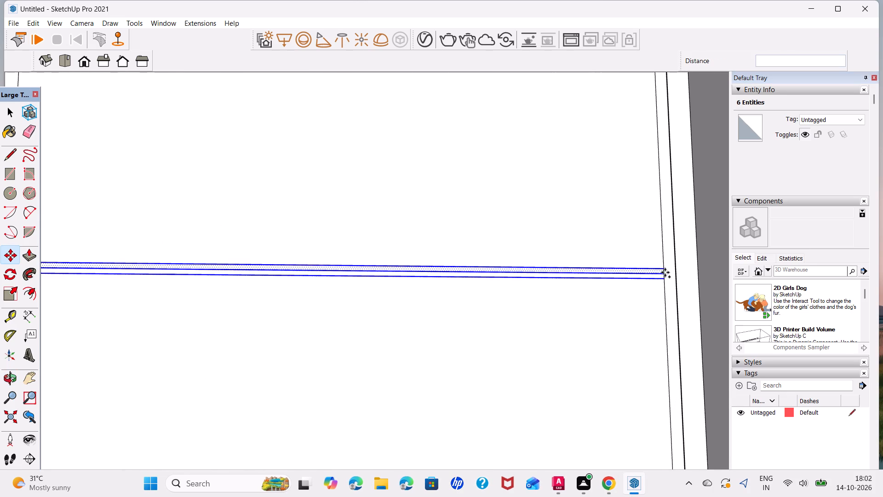
Copy the lowest board of the far end column up about 1' 3 13/16" onto the shelf line above it.
{"action": "left_click", "coordinate": [662, 273]}
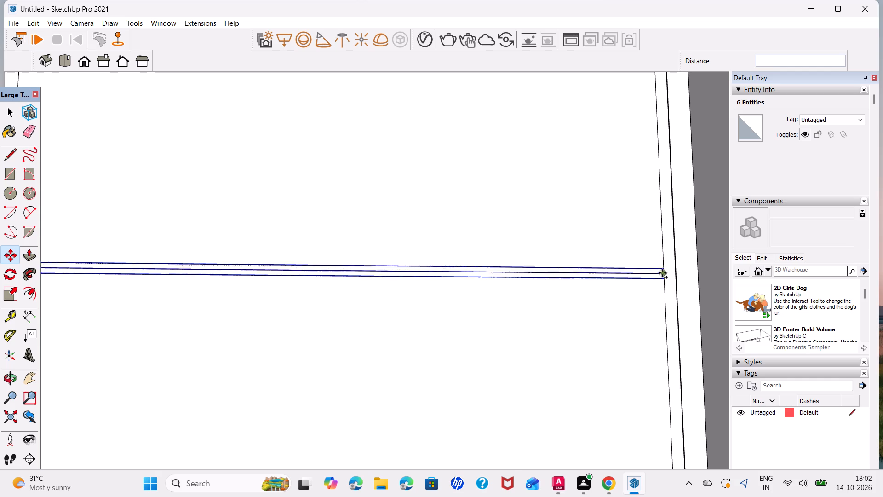
{"action": "scroll", "coordinate": [599, 164], "scroll_direction": "down", "scroll_amount": 8}
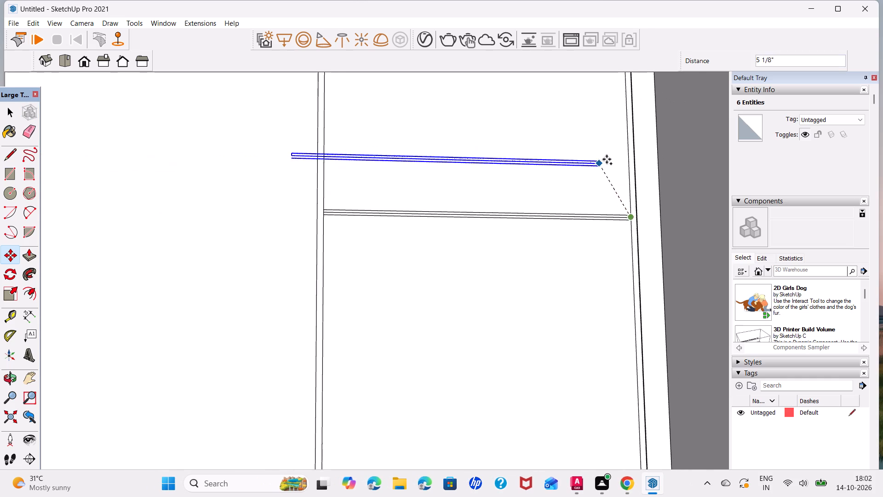
{"action": "middle_click_drag", "start_coordinate": [608, 156], "coordinate": [556, 391]}
{"action": "scroll", "coordinate": [573, 256], "scroll_direction": "up", "scroll_amount": 7}
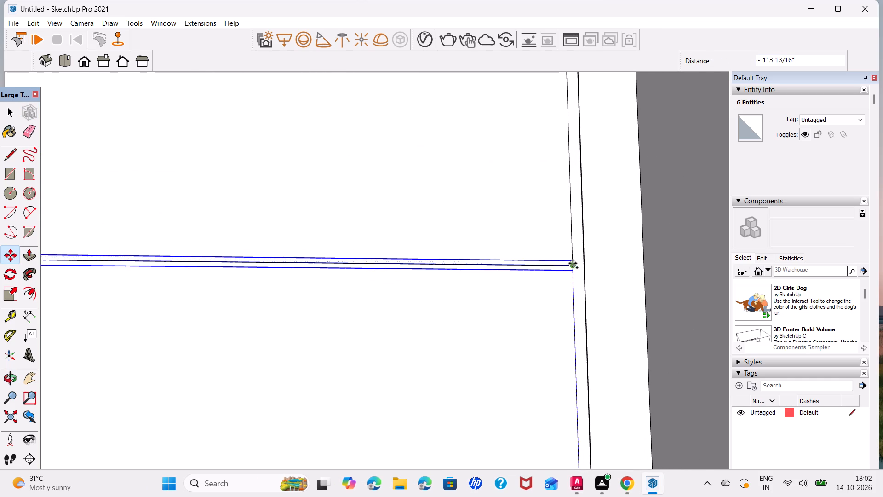
{"action": "left_click", "coordinate": [573, 266]}
Copy the far column's second board up about 1' 3 13/16" onto its third shelf line from the bottom.
{"action": "left_click", "coordinate": [573, 268]}
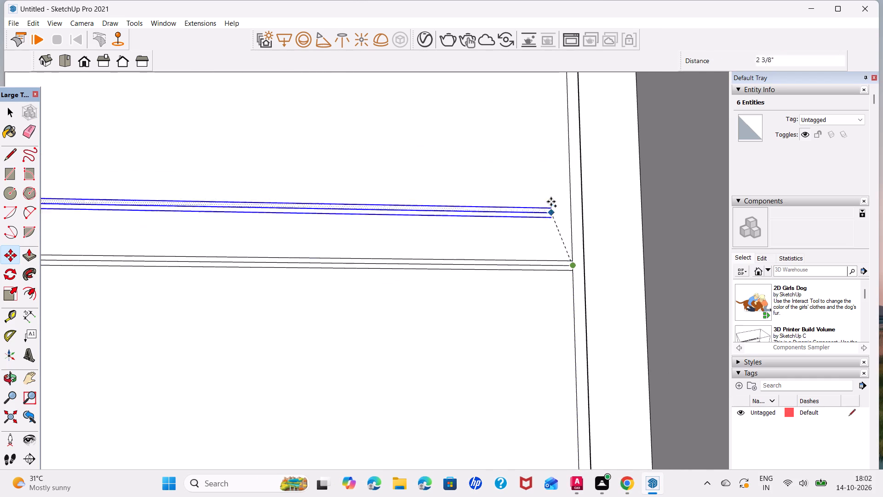
{"action": "scroll", "coordinate": [551, 191], "scroll_direction": "down", "scroll_amount": 8}
{"action": "middle_click_drag", "start_coordinate": [550, 194], "coordinate": [543, 469], "text": "shift"}
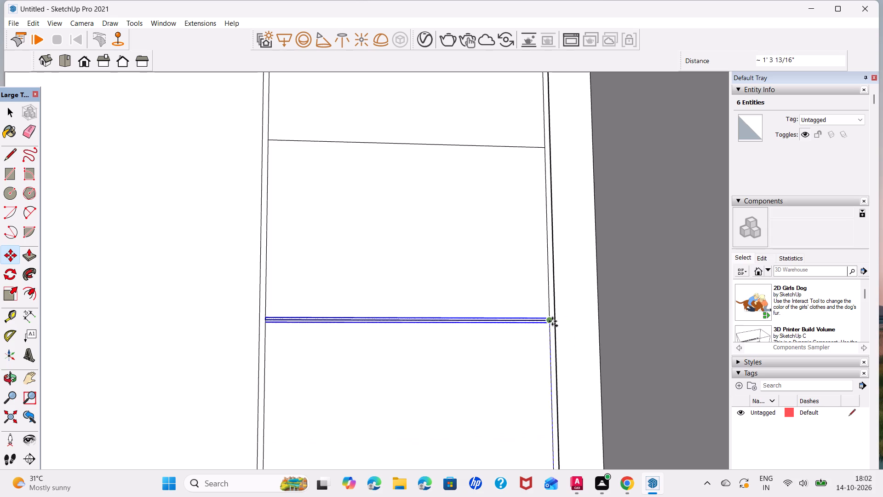
{"action": "scroll", "coordinate": [552, 321], "scroll_direction": "up", "scroll_amount": 7}
{"action": "left_click", "coordinate": [547, 319]}
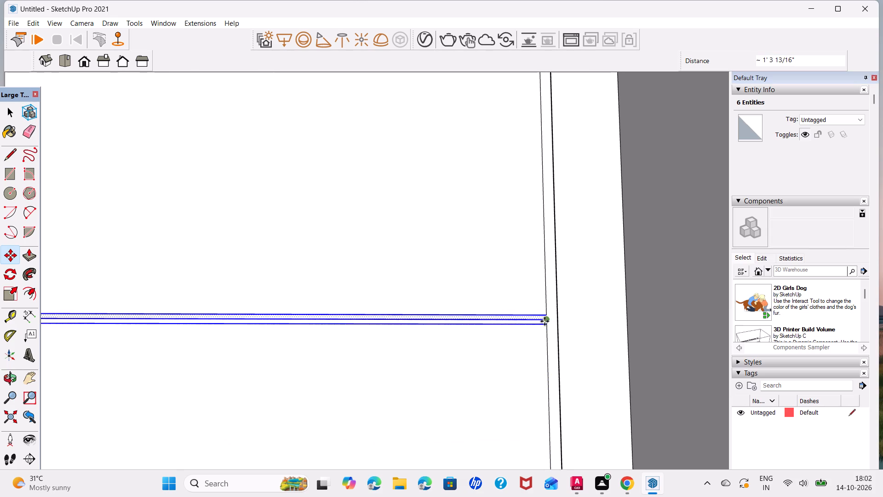
Copy the far column's third board up about 1' 3 13/16" onto its fourth shelf line from the bottom.
{"action": "left_click", "coordinate": [545, 319]}
{"action": "scroll", "coordinate": [517, 254], "scroll_direction": "down", "scroll_amount": 8}
{"action": "middle_click_drag", "start_coordinate": [517, 254], "coordinate": [517, 377], "text": "shift"}
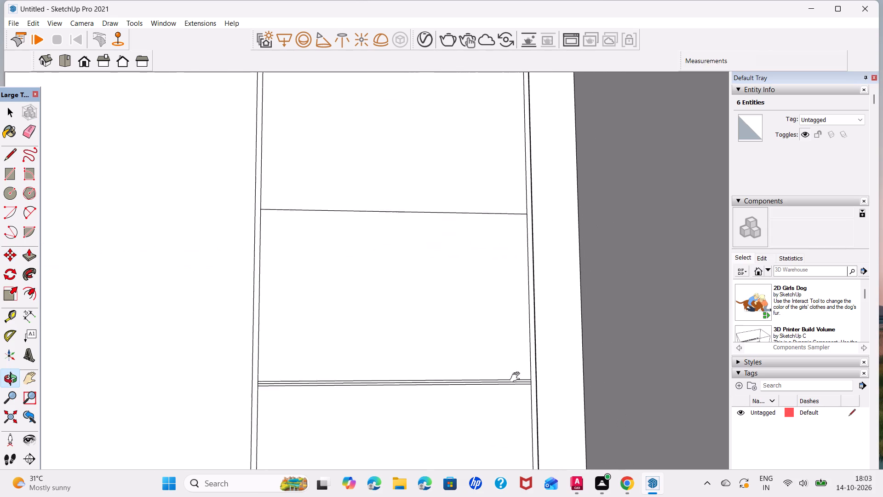
{"action": "middle_click_drag", "start_coordinate": [517, 377], "coordinate": [517, 421], "text": "shift"}
{"action": "scroll", "coordinate": [531, 283], "scroll_direction": "up", "scroll_amount": 12}
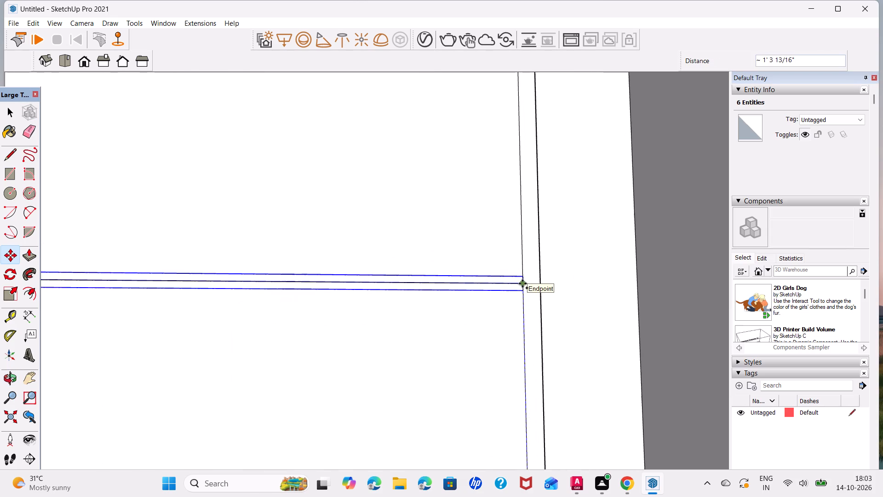
{"action": "left_click", "coordinate": [522, 283]}
Copy the far column's fourth board up about 1' 3 13/16" onto its fifth shelf line from the bottom.
{"action": "left_click", "coordinate": [522, 283]}
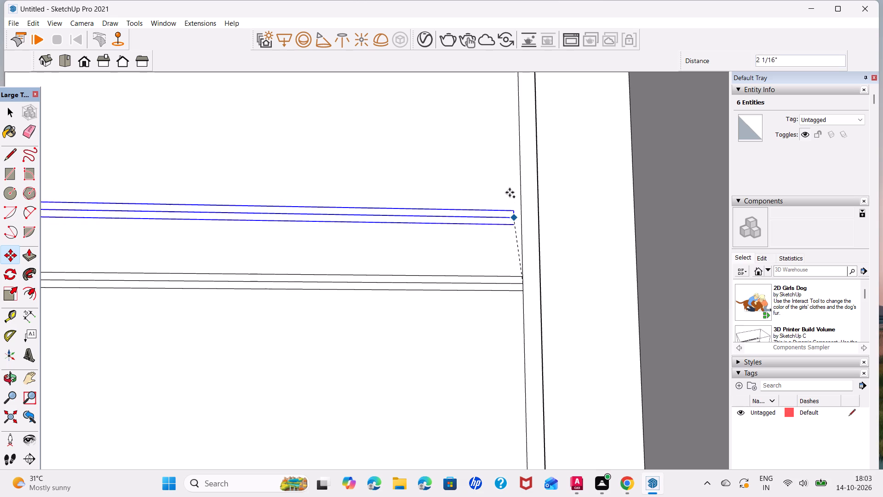
{"action": "scroll", "coordinate": [512, 179], "scroll_direction": "down", "scroll_amount": 8}
{"action": "middle_click_drag", "start_coordinate": [505, 171], "coordinate": [504, 384]}
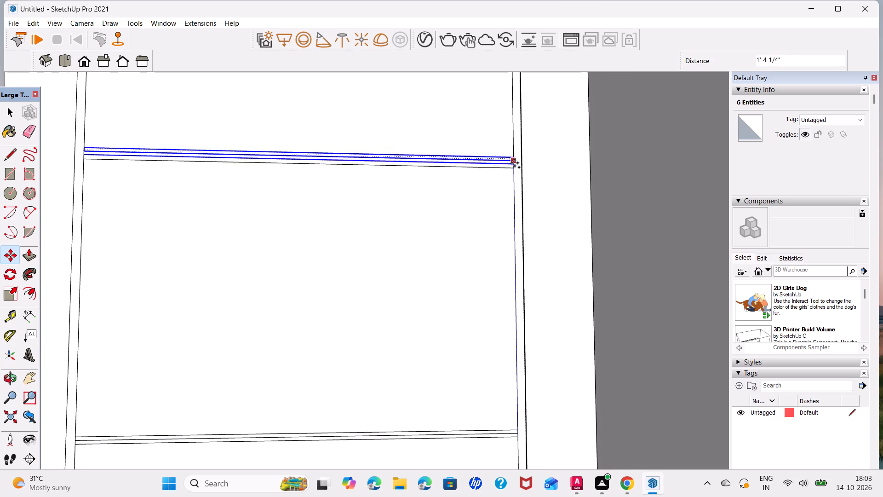
{"action": "scroll", "coordinate": [512, 170], "scroll_direction": "up", "scroll_amount": 6}
{"action": "left_click", "coordinate": [513, 167]}
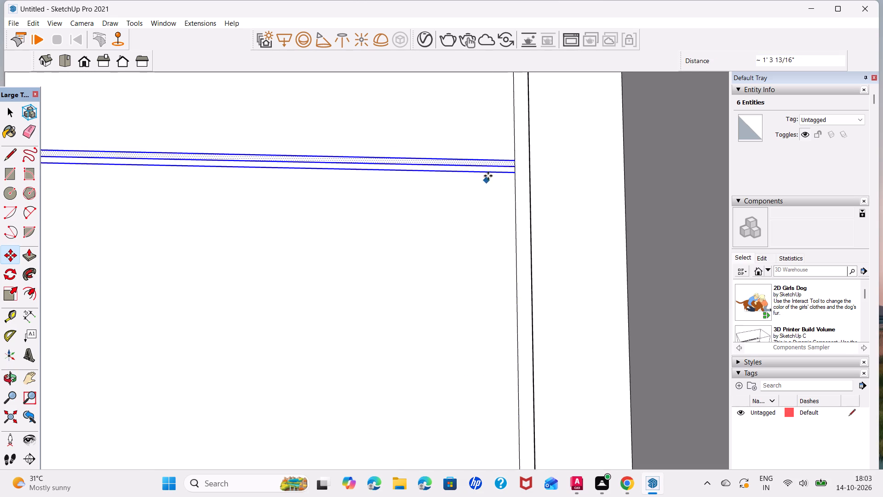
Delete the middle line inside the uppermost copied shelf board of the far end column.
{"action": "key", "text": "space"}
{"action": "left_click", "coordinate": [495, 165]}
{"action": "key", "text": "Delete"}
{"action": "scroll", "coordinate": [484, 221], "scroll_direction": "down", "scroll_amount": 6}
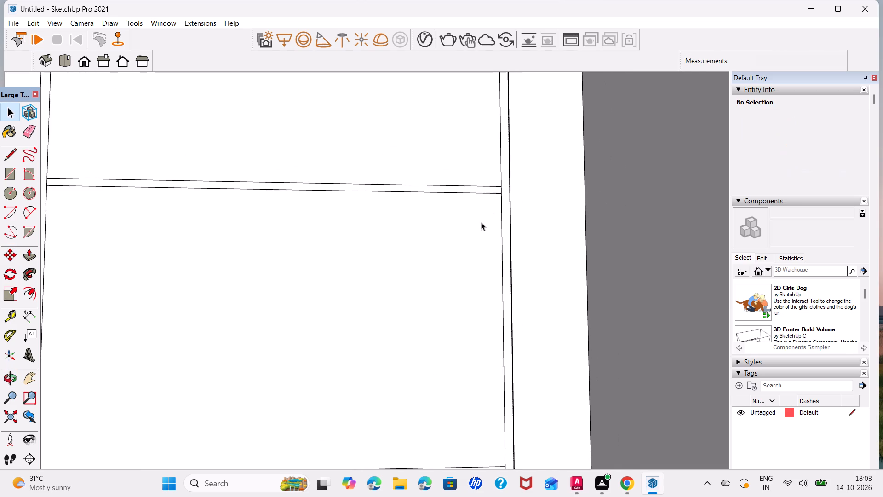
{"action": "scroll", "coordinate": [249, 227], "scroll_direction": "down", "scroll_amount": 2}
{"action": "scroll", "coordinate": [288, 254], "scroll_direction": "down", "scroll_amount": 1}
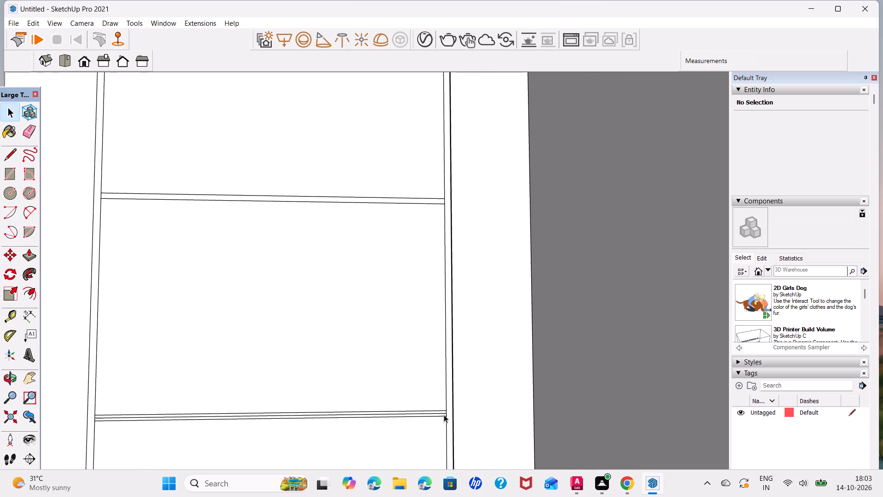
Delete the middle line inside the second shelf board from the top of the far end column.
{"action": "scroll", "coordinate": [444, 413], "scroll_direction": "up", "scroll_amount": 3}
{"action": "left_click", "coordinate": [446, 412]}
{"action": "key", "text": "Delete"}
Delete the short end edges of the far column's top two shelf boards where they meet both side frames.
{"action": "left_click", "coordinate": [446, 412]}
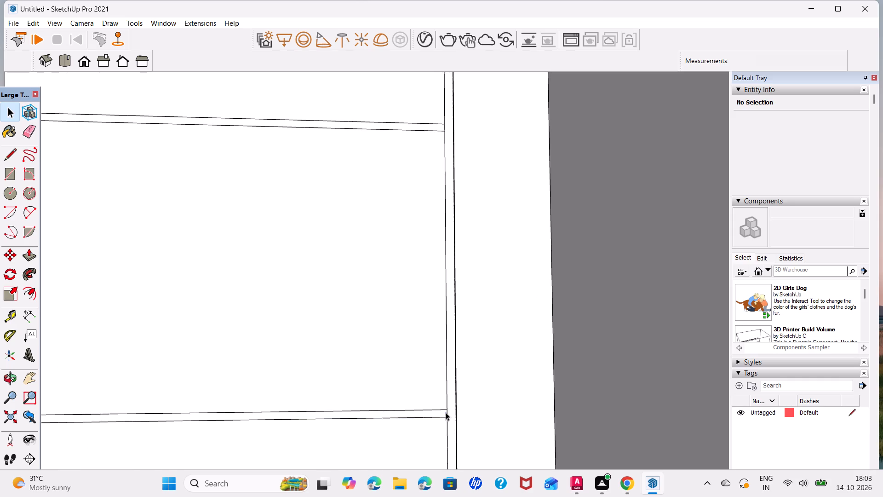
{"action": "key", "text": "Delete"}
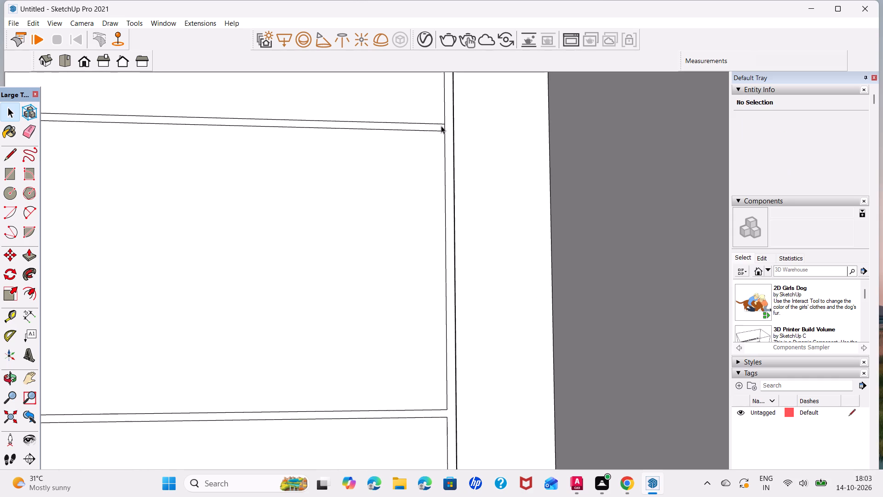
{"action": "left_click", "coordinate": [444, 127]}
{"action": "key", "text": "Delete"}
{"action": "scroll", "coordinate": [266, 215], "scroll_direction": "down", "scroll_amount": 4}
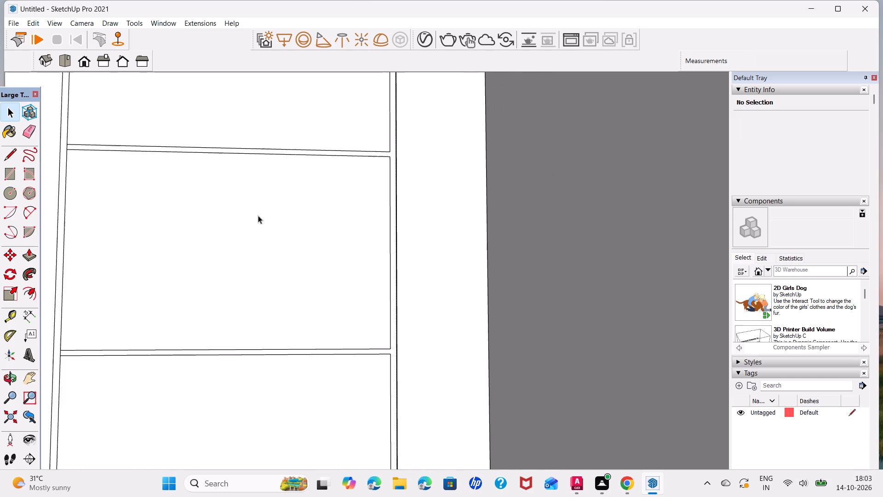
{"action": "middle_click_drag", "start_coordinate": [188, 208], "coordinate": [386, 395]}
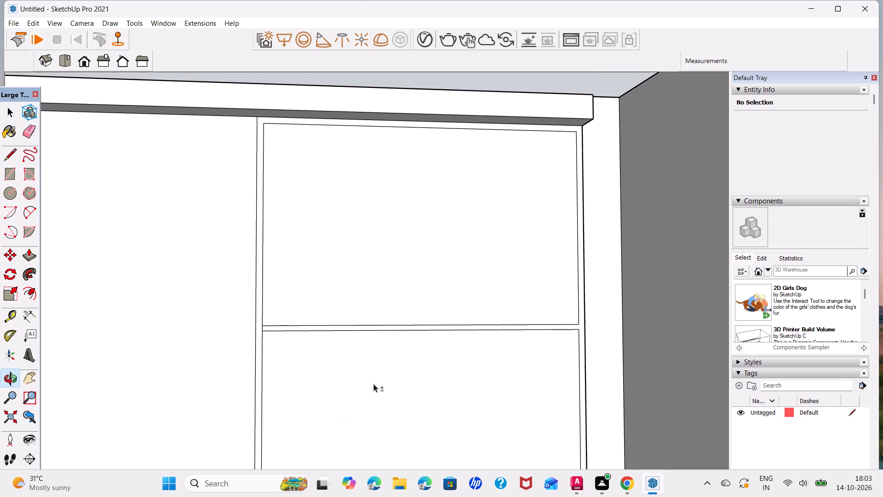
{"action": "scroll", "coordinate": [296, 322], "scroll_direction": "up", "scroll_amount": 6}
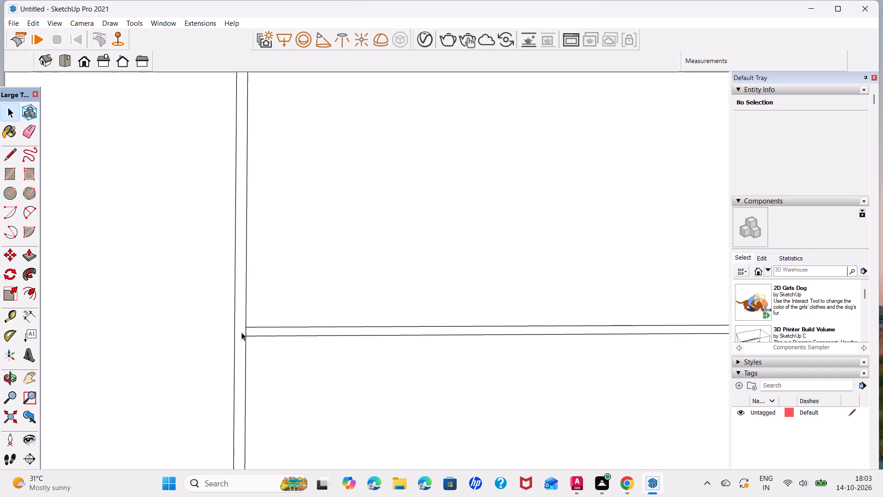
{"action": "left_click", "coordinate": [241, 332]}
{"action": "key", "text": "Delete"}
{"action": "scroll", "coordinate": [302, 368], "scroll_direction": "down", "scroll_amount": 5}
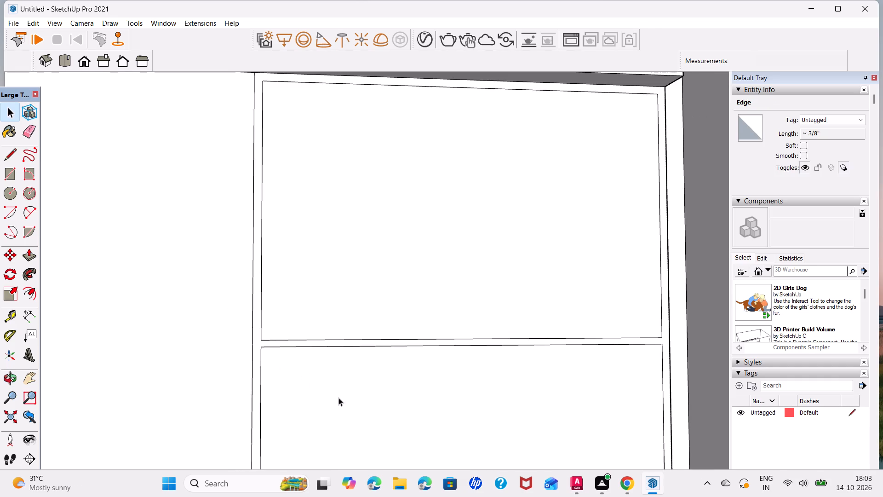
{"action": "middle_click_drag", "start_coordinate": [359, 404], "coordinate": [342, 168]}
{"action": "scroll", "coordinate": [249, 348], "scroll_direction": "up", "scroll_amount": 6}
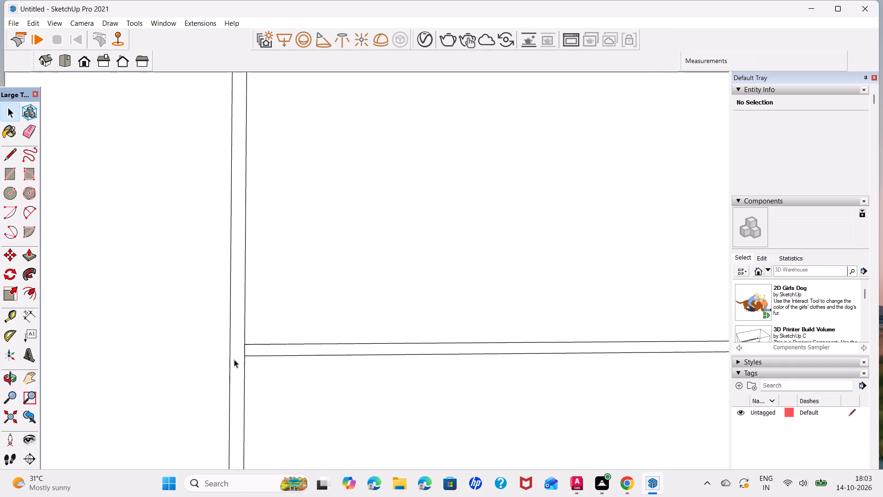
{"action": "left_click", "coordinate": [244, 347]}
{"action": "key", "text": "Delete"}
Delete the middle line and both short end edges of the far column's third shelf board from the top.
{"action": "scroll", "coordinate": [353, 376], "scroll_direction": "down", "scroll_amount": 4}
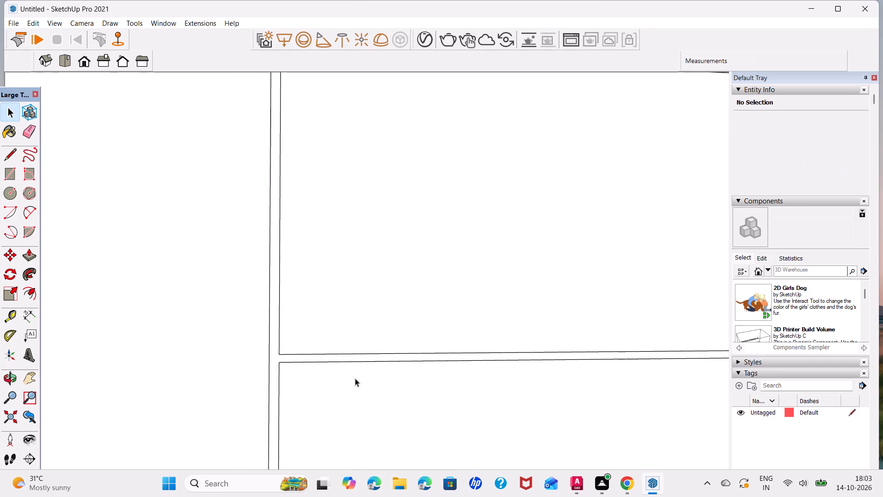
{"action": "middle_click_drag", "start_coordinate": [378, 393], "coordinate": [356, 146]}
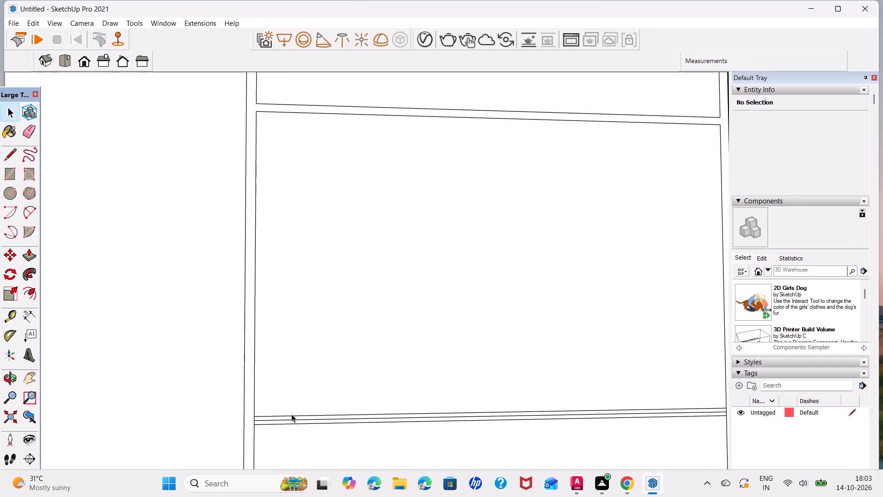
{"action": "left_click", "coordinate": [296, 419]}
{"action": "key", "text": "Delete"}
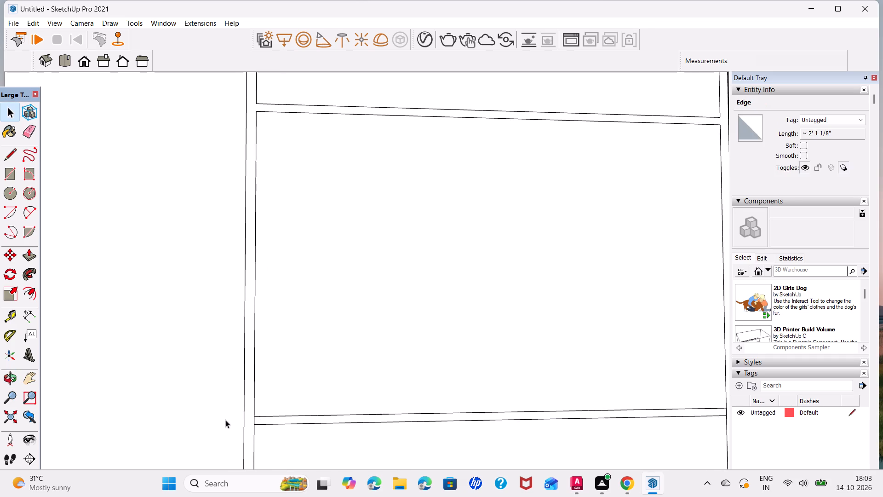
{"action": "left_click", "coordinate": [254, 421]}
{"action": "key", "text": "Delete"}
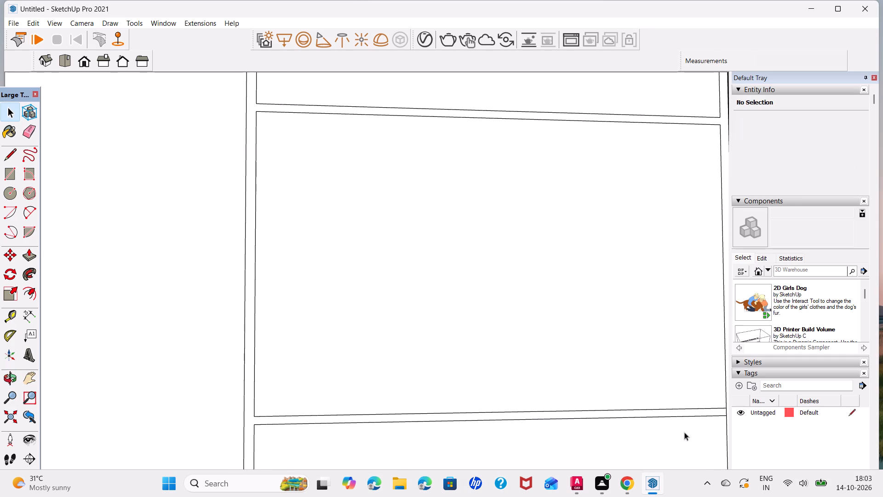
{"action": "middle_click_drag", "start_coordinate": [684, 410], "coordinate": [694, 404]}
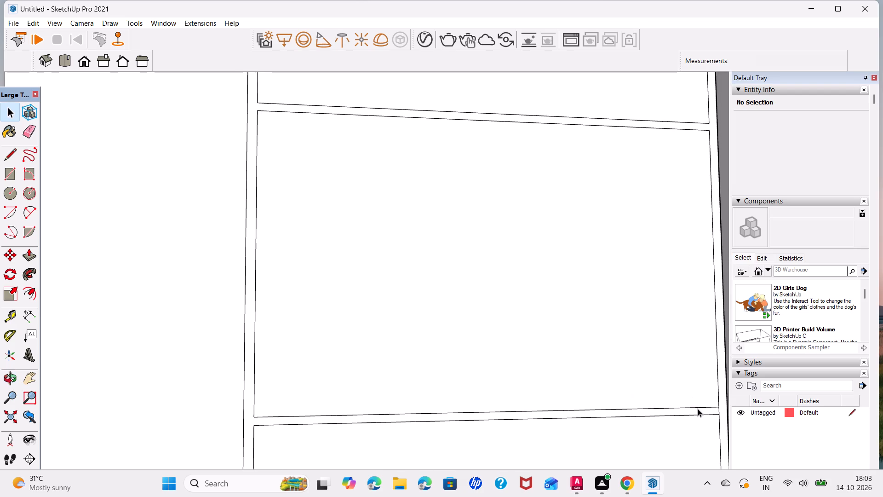
{"action": "left_click", "coordinate": [718, 409]}
{"action": "left_click", "coordinate": [719, 411]}
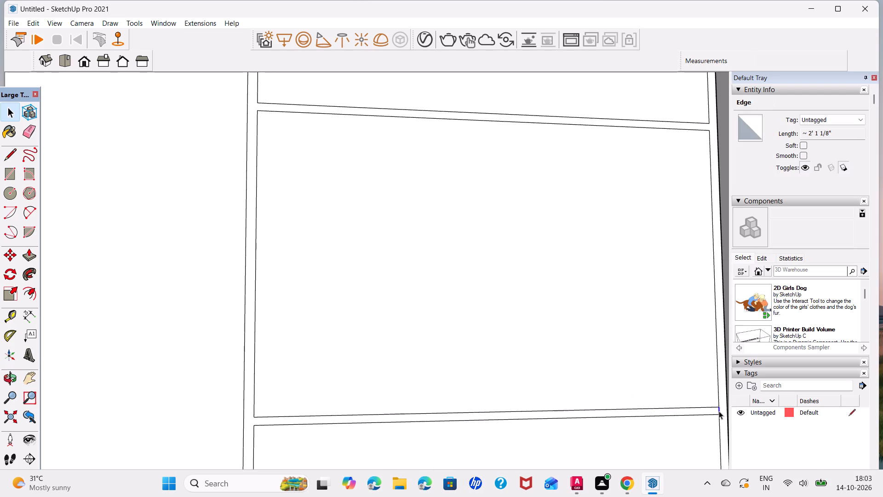
{"action": "key", "text": "Delete"}
Delete the middle line inside the far column's fourth shelf board from the top.
{"action": "scroll", "coordinate": [526, 335], "scroll_direction": "down", "scroll_amount": 13}
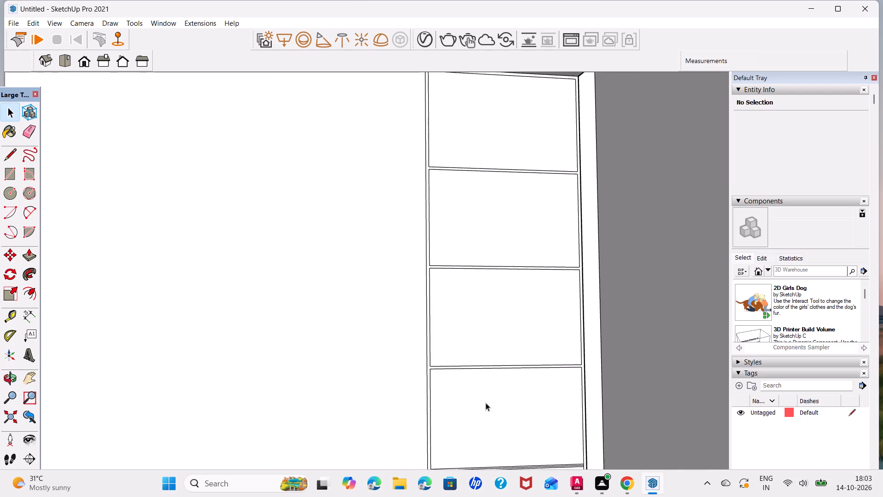
{"action": "middle_click_drag", "start_coordinate": [485, 402], "coordinate": [445, 262]}
{"action": "scroll", "coordinate": [389, 326], "scroll_direction": "up", "scroll_amount": 7}
{"action": "left_click", "coordinate": [400, 329]}
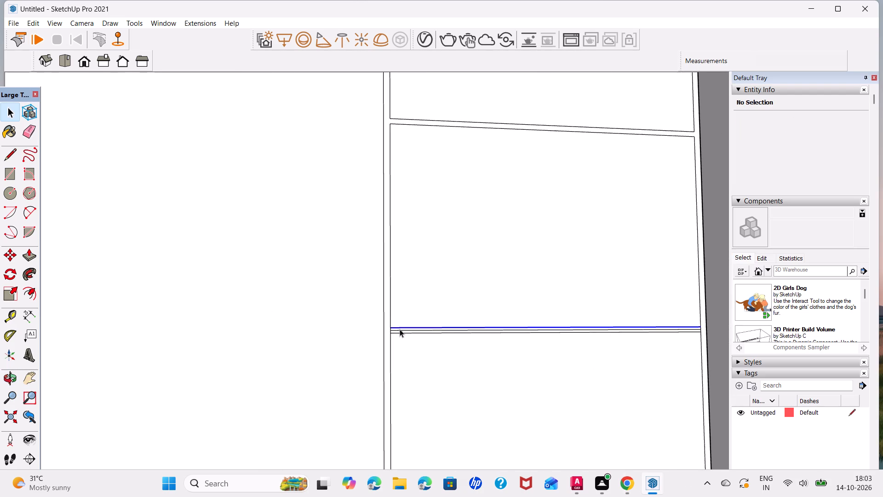
{"action": "left_click", "coordinate": [400, 329]}
{"action": "key", "text": "Delete"}
Delete both short end edges of the fourth shelf board from the top where it meets the side frames.
{"action": "scroll", "coordinate": [384, 332], "scroll_direction": "up", "scroll_amount": 6}
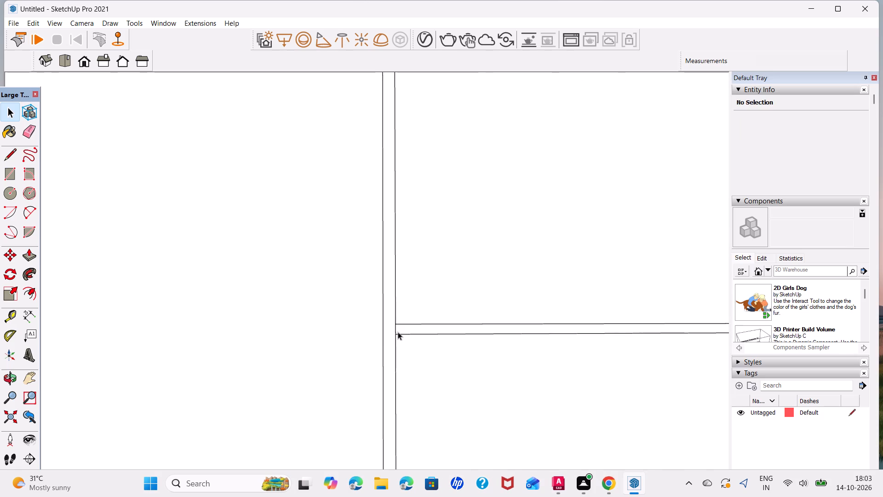
{"action": "left_click", "coordinate": [395, 327]}
{"action": "key", "text": "Delete"}
{"action": "scroll", "coordinate": [485, 350], "scroll_direction": "down", "scroll_amount": 5}
{"action": "middle_click_drag", "start_coordinate": [554, 334], "coordinate": [481, 334]}
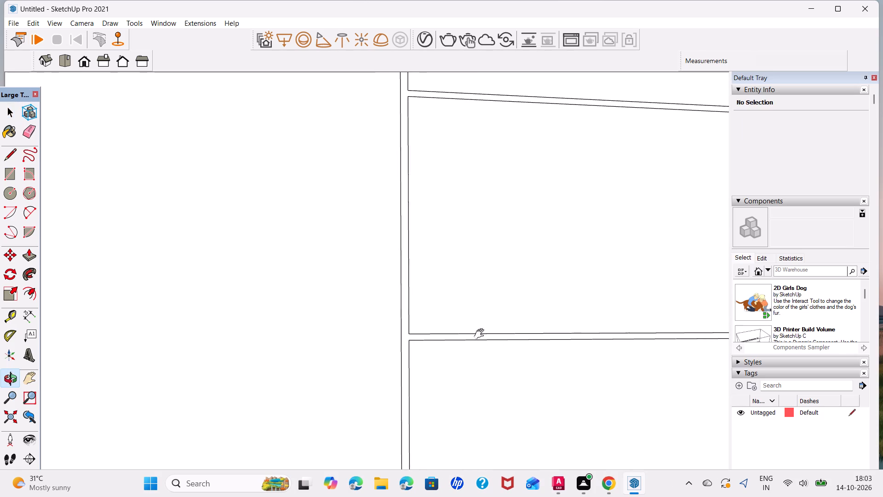
{"action": "middle_click_drag", "start_coordinate": [481, 334], "coordinate": [310, 312]}
{"action": "scroll", "coordinate": [539, 318], "scroll_direction": "up", "scroll_amount": 3}
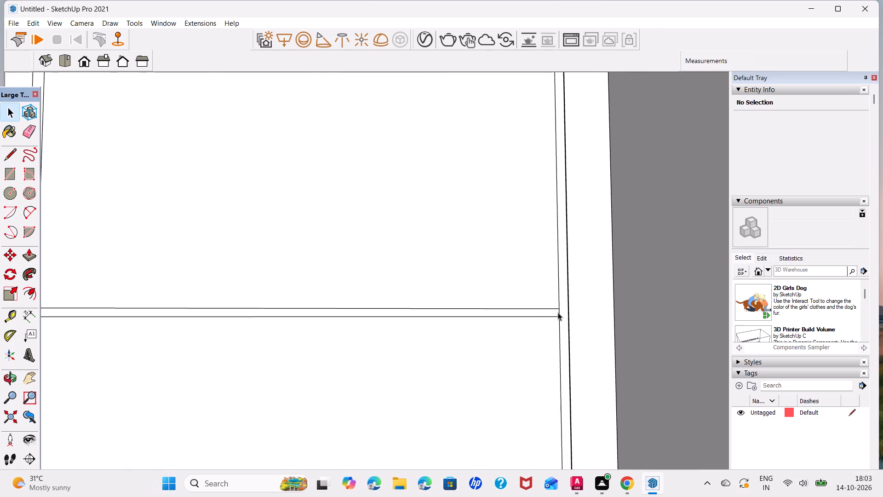
{"action": "left_click", "coordinate": [558, 312]}
{"action": "key", "text": "Delete"}
Delete the middle line inside the far column's lowest shelf board.
{"action": "scroll", "coordinate": [457, 321], "scroll_direction": "down", "scroll_amount": 6}
{"action": "middle_click_drag", "start_coordinate": [405, 357], "coordinate": [406, 294], "text": "shift"}
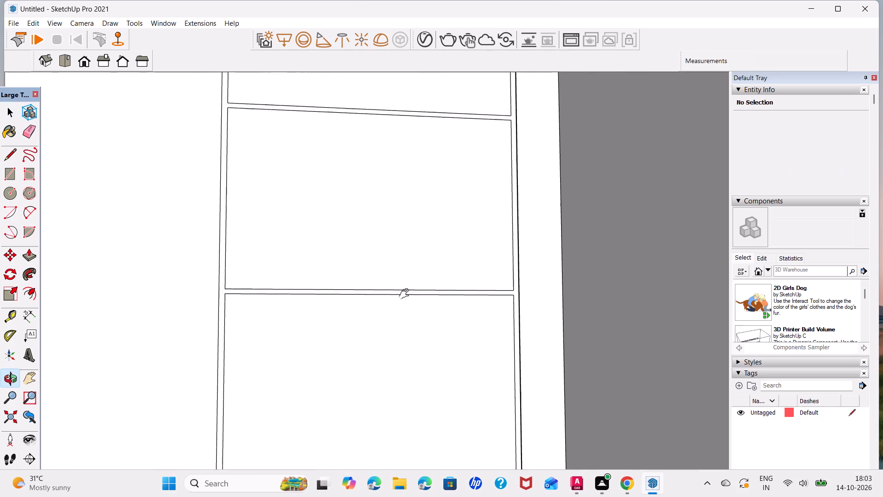
{"action": "middle_click_drag", "start_coordinate": [406, 294], "coordinate": [430, 197], "text": "shift"}
{"action": "scroll", "coordinate": [276, 341], "scroll_direction": "up", "scroll_amount": 4}
{"action": "left_click", "coordinate": [276, 343]}
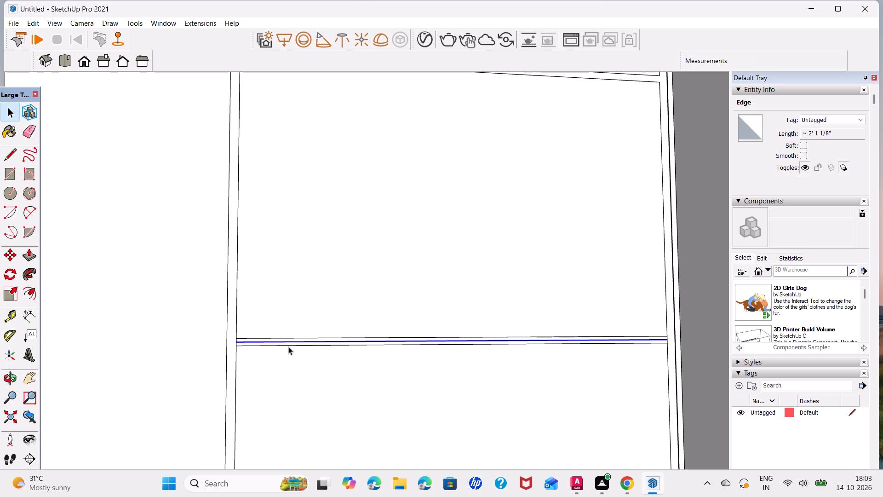
{"action": "key", "text": "Delete"}
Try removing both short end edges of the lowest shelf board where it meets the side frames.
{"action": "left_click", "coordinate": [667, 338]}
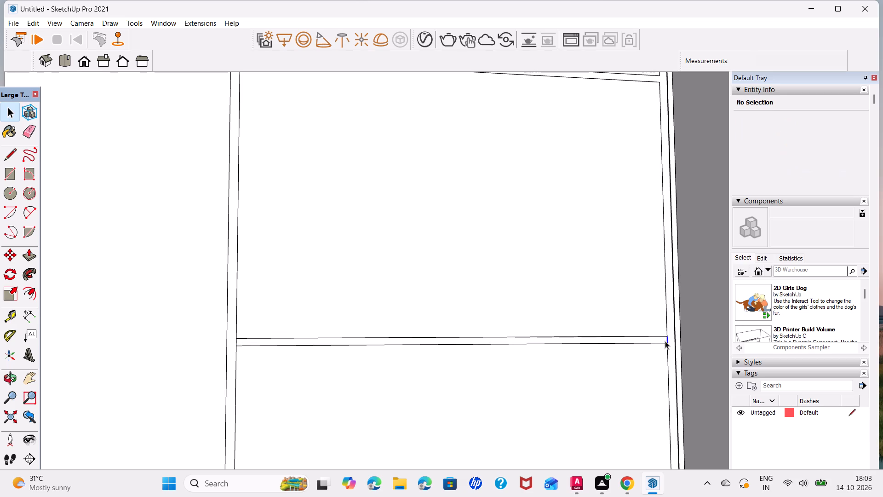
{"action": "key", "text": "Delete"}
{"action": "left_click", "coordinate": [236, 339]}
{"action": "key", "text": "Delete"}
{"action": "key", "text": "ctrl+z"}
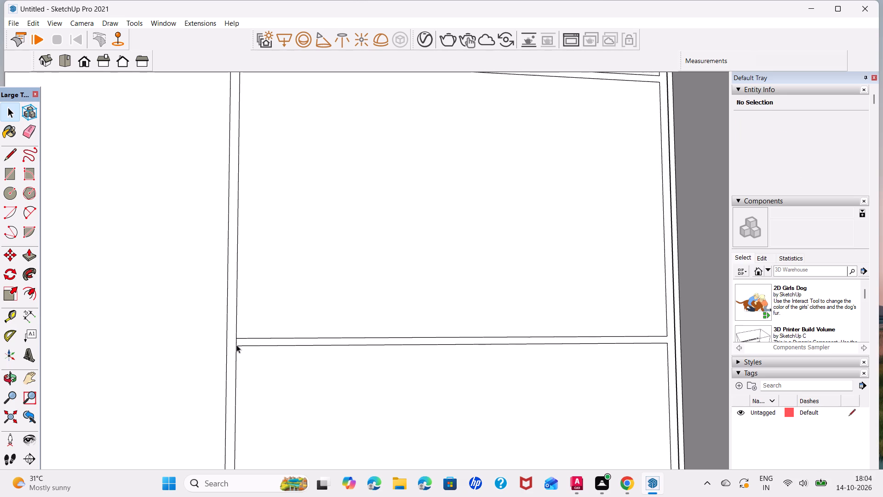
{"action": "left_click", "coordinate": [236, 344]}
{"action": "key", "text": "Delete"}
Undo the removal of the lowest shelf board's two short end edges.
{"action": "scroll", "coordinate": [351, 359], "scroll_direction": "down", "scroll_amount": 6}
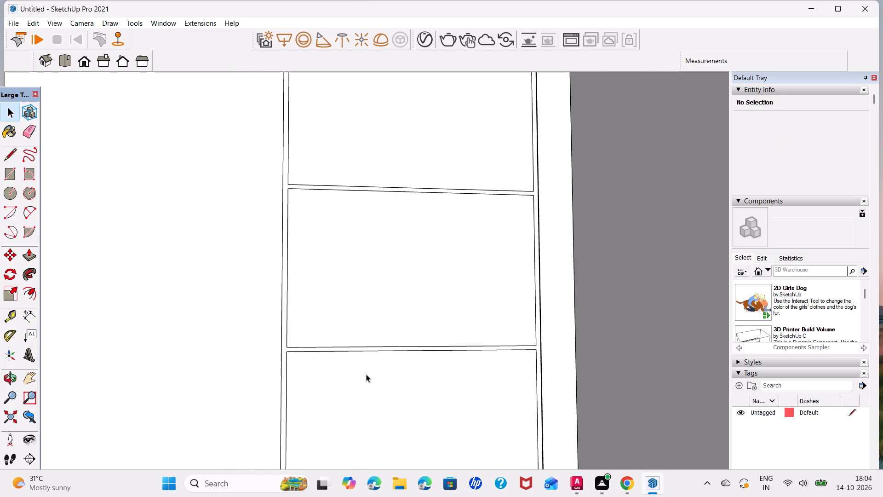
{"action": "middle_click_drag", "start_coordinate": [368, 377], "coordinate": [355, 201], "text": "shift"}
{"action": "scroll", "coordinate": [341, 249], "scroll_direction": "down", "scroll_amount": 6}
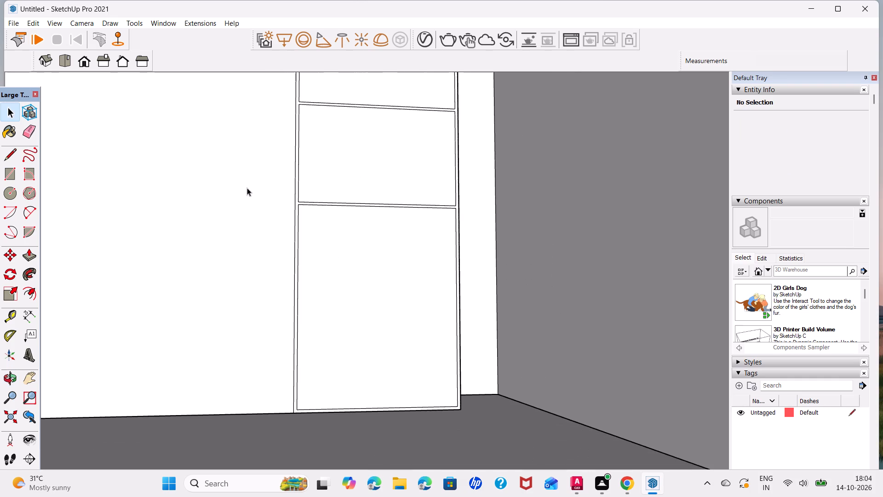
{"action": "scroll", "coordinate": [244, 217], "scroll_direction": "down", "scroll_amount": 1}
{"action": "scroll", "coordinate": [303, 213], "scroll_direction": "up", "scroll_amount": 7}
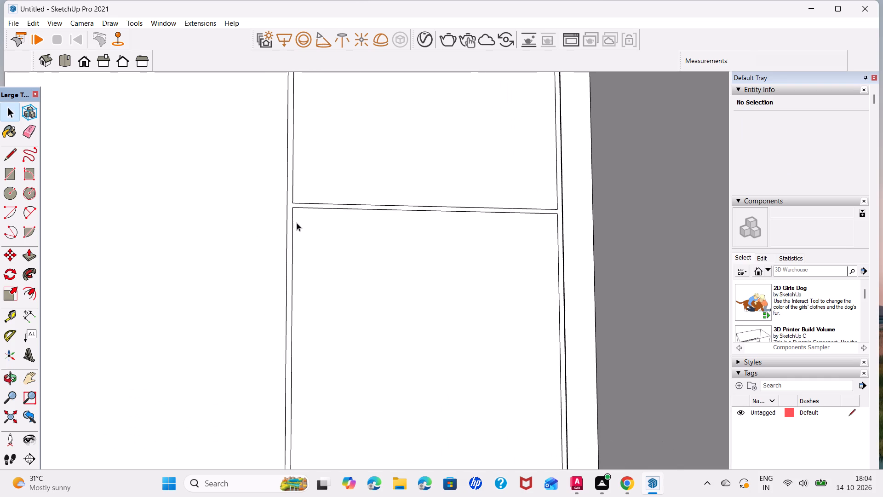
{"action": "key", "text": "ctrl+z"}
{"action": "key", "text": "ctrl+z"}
Draw lines extending the lowest shelf board's lower edge across both side frames of the far column, about 1/2" on the inner side.
{"action": "scroll", "coordinate": [296, 203], "scroll_direction": "up", "scroll_amount": 11}
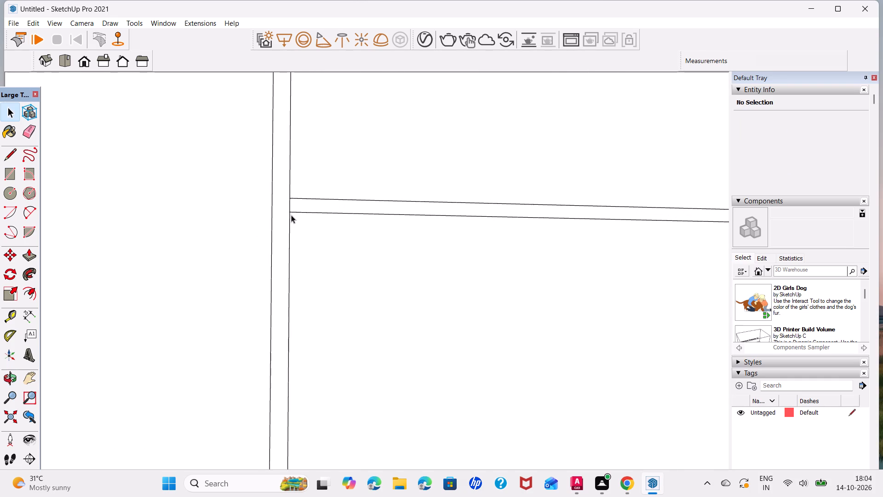
{"action": "key", "text": "l"}
{"action": "left_click", "coordinate": [288, 214]}
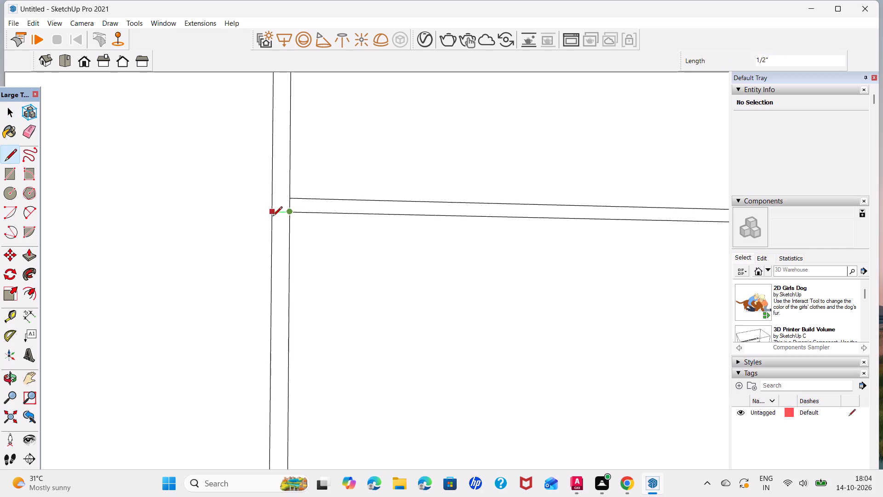
{"action": "left_click", "coordinate": [273, 212]}
{"action": "scroll", "coordinate": [452, 226], "scroll_direction": "down", "scroll_amount": 3}
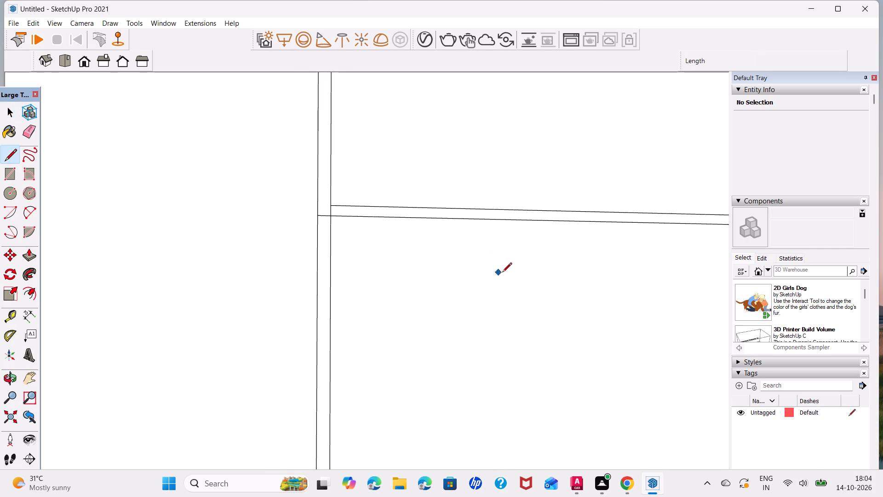
{"action": "middle_click_drag", "start_coordinate": [510, 268], "coordinate": [172, 256], "text": "shift"}
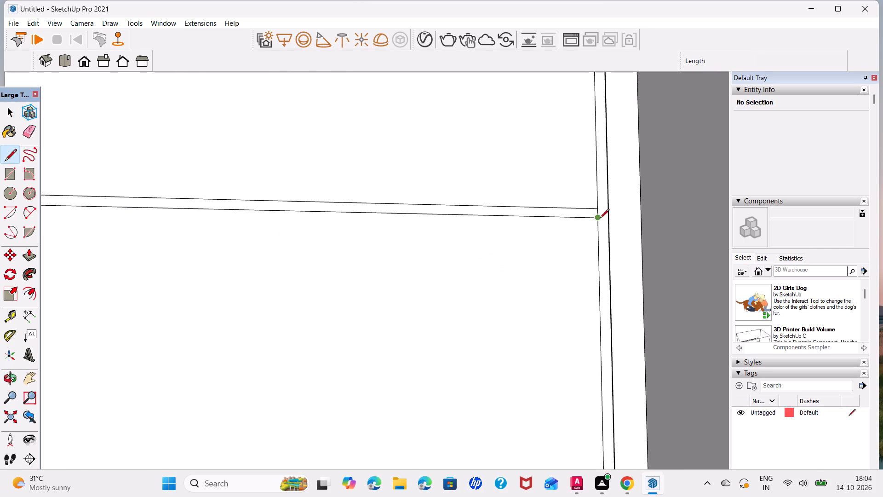
{"action": "left_click", "coordinate": [596, 217]}
{"action": "left_click", "coordinate": [609, 220]}
{"action": "key", "text": "space"}
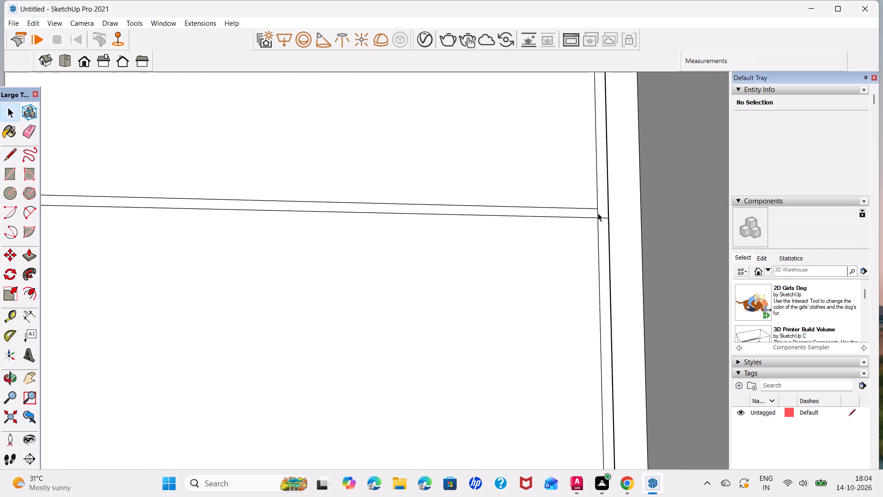
Delete both short end edges of the far column's lowest shelf board where it meets the side frames.
{"action": "left_click", "coordinate": [597, 214]}
{"action": "key", "text": "Delete"}
{"action": "scroll", "coordinate": [350, 239], "scroll_direction": "down", "scroll_amount": 6}
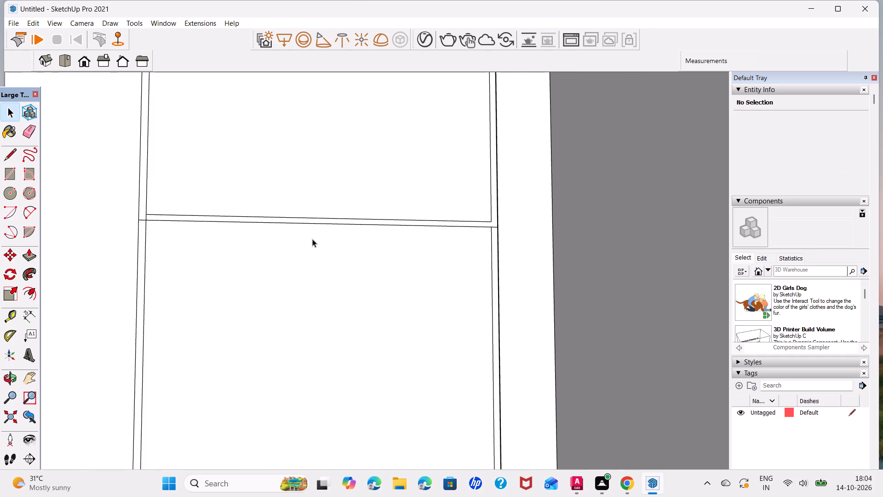
{"action": "middle_click_drag", "start_coordinate": [310, 237], "coordinate": [492, 245]}
{"action": "scroll", "coordinate": [328, 231], "scroll_direction": "up", "scroll_amount": 5}
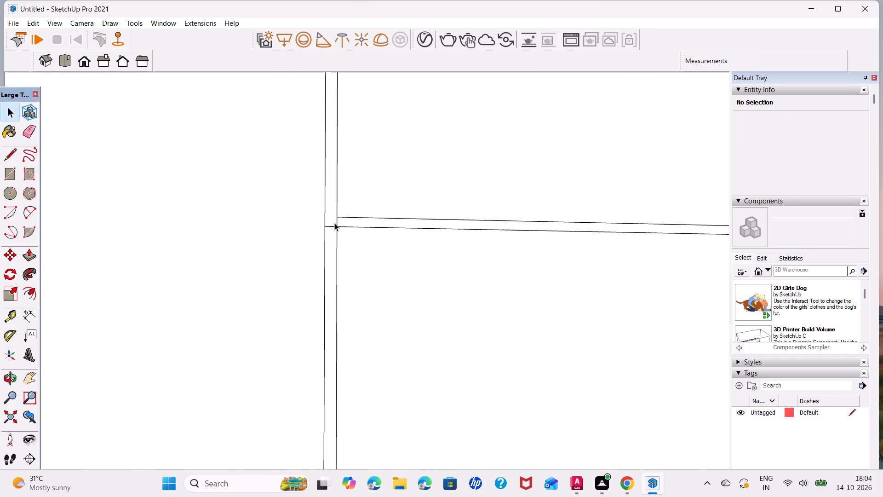
{"action": "left_click", "coordinate": [338, 220]}
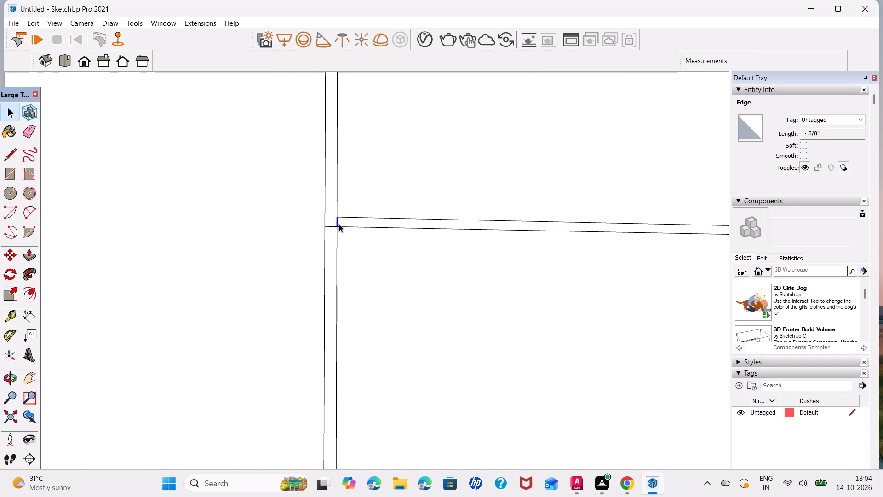
{"action": "key", "text": "Delete"}
Draw lines extending the lower edge of the near column's lowest shelf board across both side frames.
{"action": "scroll", "coordinate": [398, 273], "scroll_direction": "down", "scroll_amount": 18}
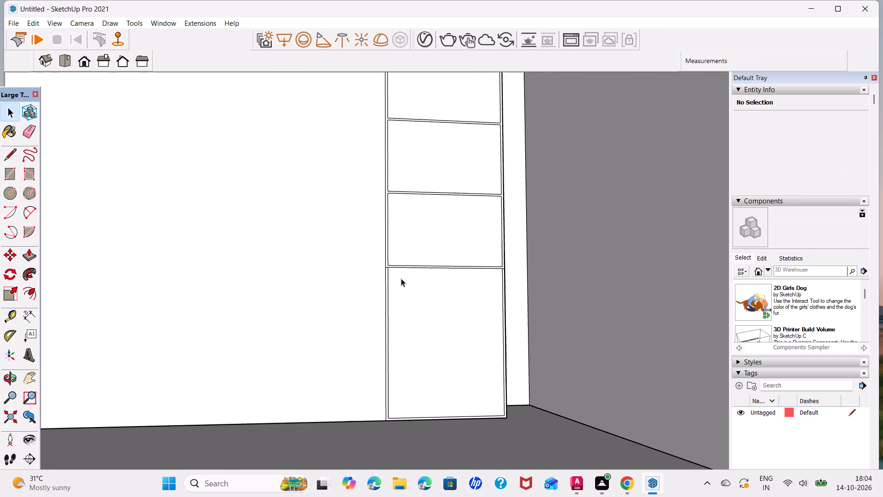
{"action": "scroll", "coordinate": [424, 304], "scroll_direction": "down", "scroll_amount": 6}
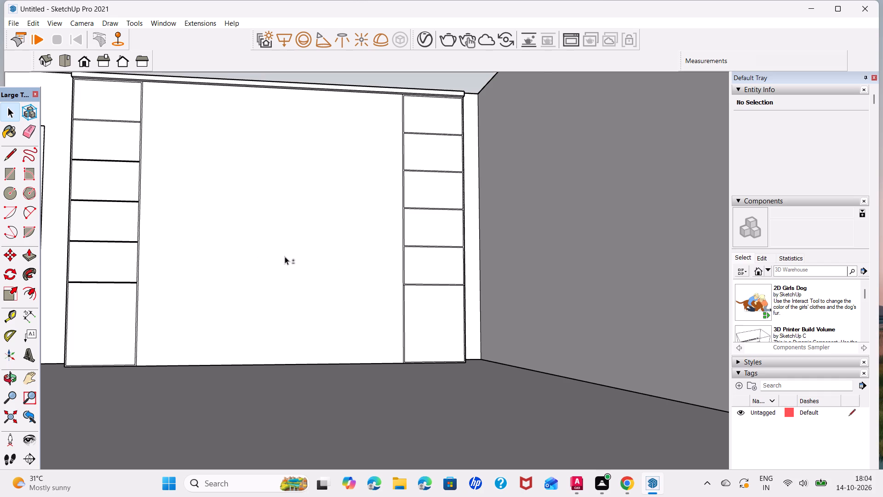
{"action": "middle_click_drag", "start_coordinate": [374, 254], "coordinate": [549, 254], "text": "shift"}
{"action": "scroll", "coordinate": [302, 275], "scroll_direction": "up", "scroll_amount": 13}
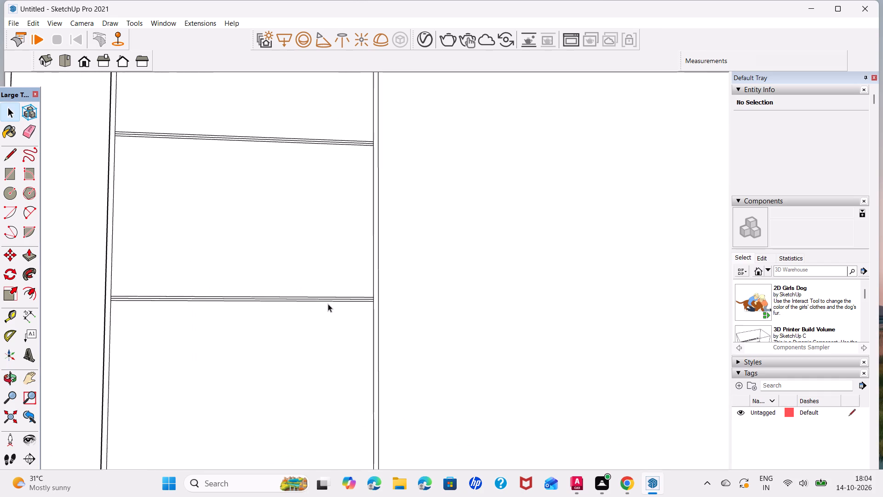
{"action": "scroll", "coordinate": [337, 299], "scroll_direction": "up", "scroll_amount": 7}
{"action": "scroll", "coordinate": [414, 301], "scroll_direction": "up", "scroll_amount": 6}
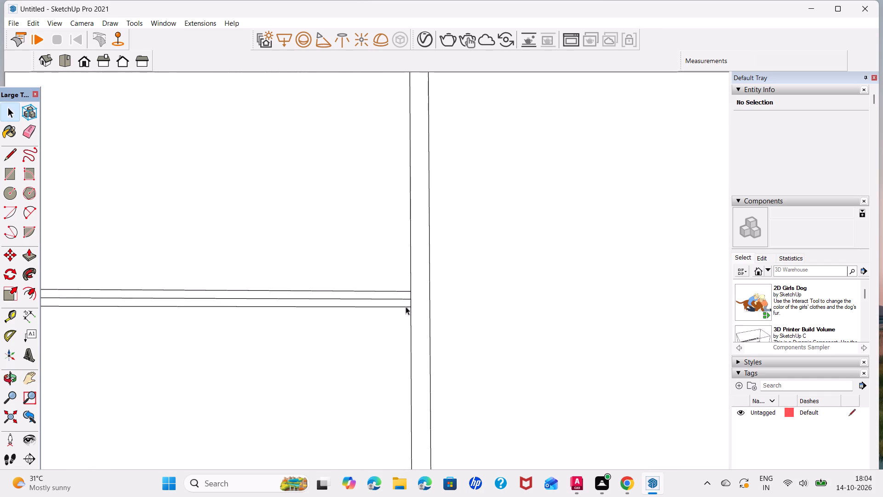
{"action": "key", "text": "l"}
{"action": "left_click", "coordinate": [413, 311]}
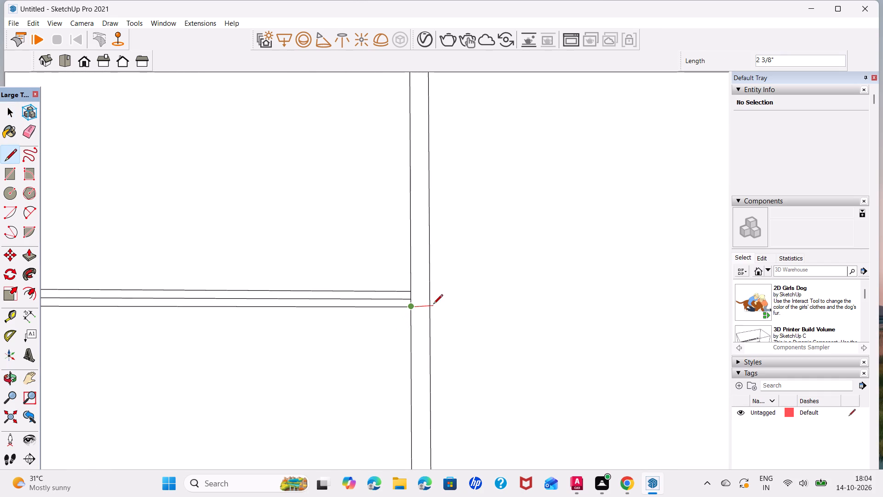
{"action": "left_click", "coordinate": [430, 309]}
{"action": "scroll", "coordinate": [284, 311], "scroll_direction": "down", "scroll_amount": 2}
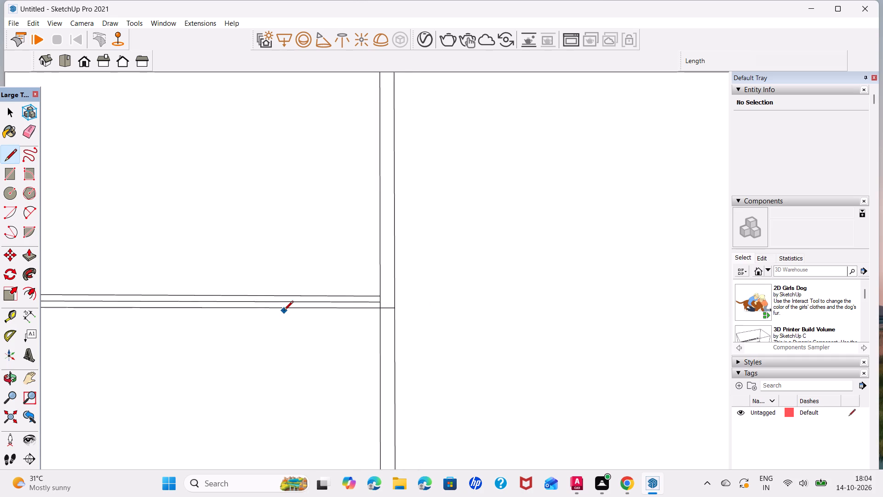
{"action": "scroll", "coordinate": [284, 311], "scroll_direction": "down", "scroll_amount": 2}
{"action": "middle_click_drag", "start_coordinate": [226, 301], "coordinate": [635, 304], "text": "shift"}
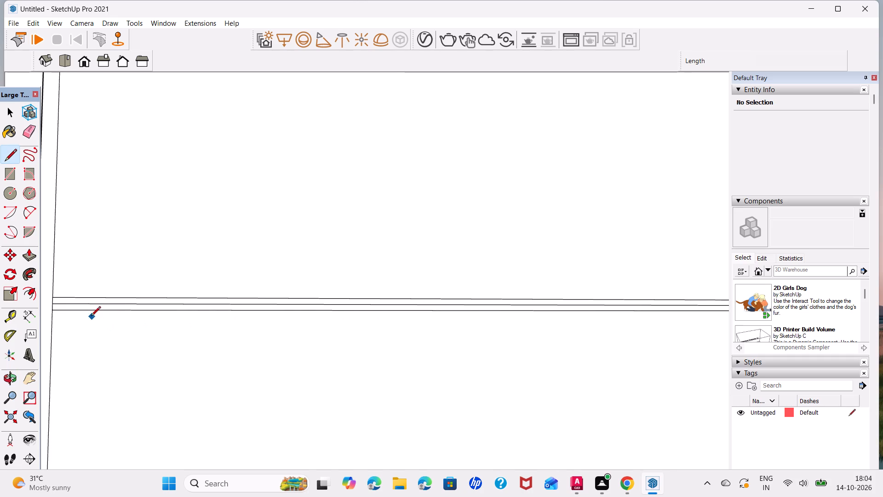
{"action": "scroll", "coordinate": [91, 316], "scroll_direction": "down", "scroll_amount": 3}
{"action": "middle_click_drag", "start_coordinate": [91, 315], "coordinate": [221, 323], "text": "shift"}
{"action": "scroll", "coordinate": [200, 319], "scroll_direction": "up", "scroll_amount": 3}
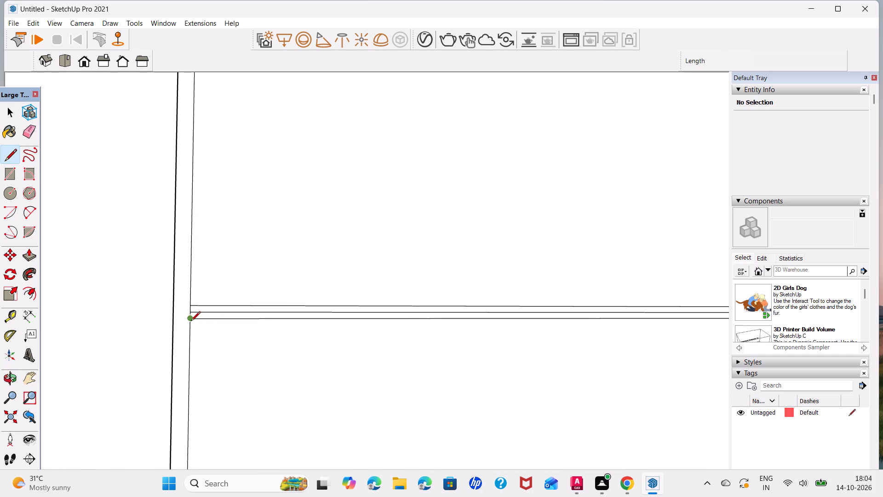
{"action": "left_click", "coordinate": [190, 322]}
{"action": "left_click", "coordinate": [175, 315]}
{"action": "key", "text": "space"}
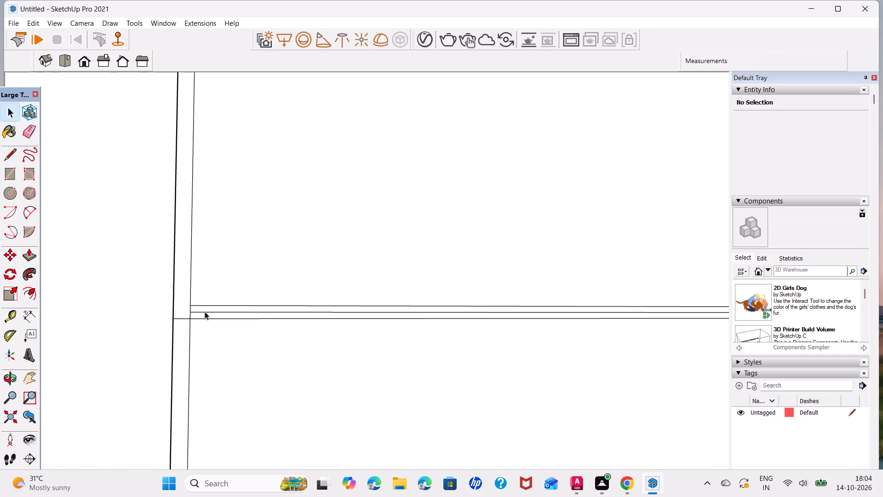
Delete the middle line and both short end edges of the near column's lowest shelf board.
{"action": "left_click", "coordinate": [205, 311]}
{"action": "key", "text": "Delete"}
{"action": "left_click", "coordinate": [189, 314]}
{"action": "key", "text": "Delete"}
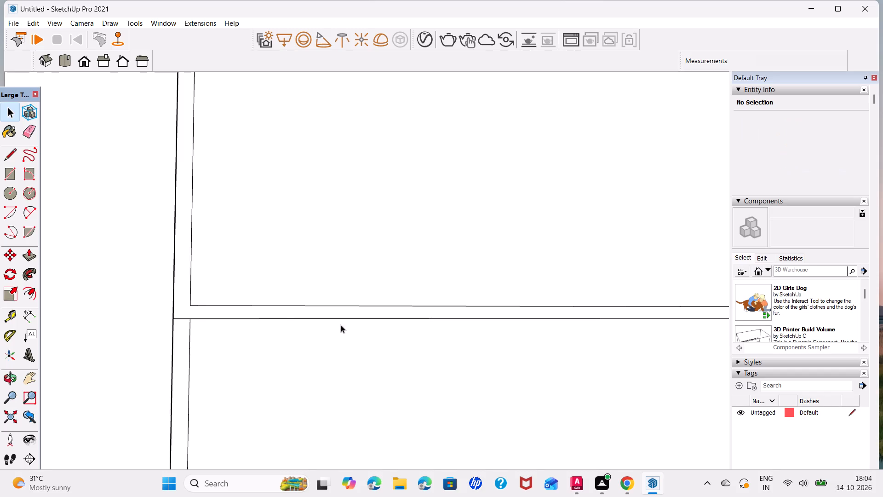
{"action": "scroll", "coordinate": [345, 324], "scroll_direction": "down", "scroll_amount": 5}
{"action": "middle_click_drag", "start_coordinate": [417, 312], "coordinate": [241, 321]}
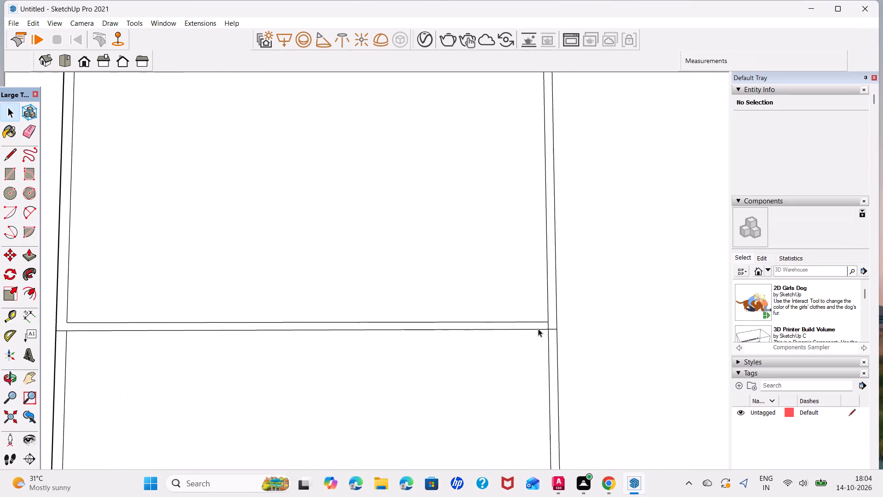
{"action": "scroll", "coordinate": [543, 327], "scroll_direction": "up", "scroll_amount": 4}
{"action": "left_click", "coordinate": [551, 323]}
{"action": "key", "text": "Delete"}
Delete the middle line and both short end edges of the near column's second shelf board from the bottom.
{"action": "scroll", "coordinate": [399, 271], "scroll_direction": "down", "scroll_amount": 6}
{"action": "middle_click_drag", "start_coordinate": [344, 236], "coordinate": [402, 460]}
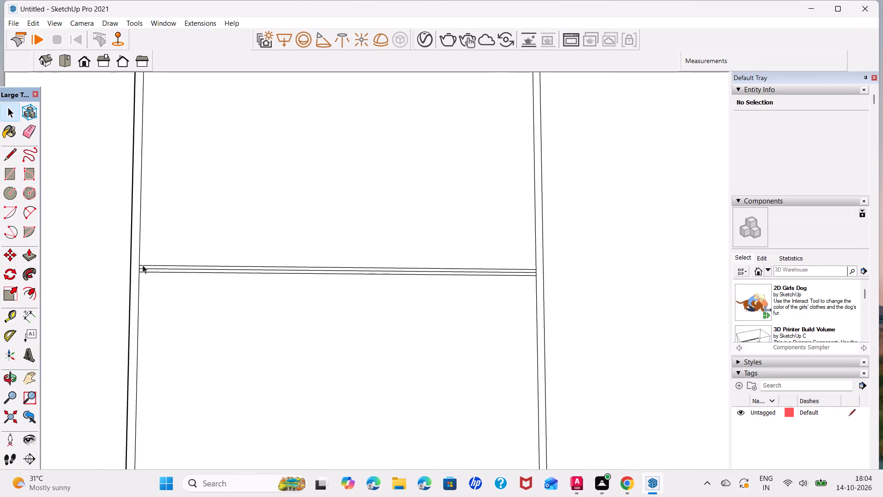
{"action": "scroll", "coordinate": [143, 265], "scroll_direction": "up", "scroll_amount": 4}
{"action": "left_click", "coordinate": [153, 270]}
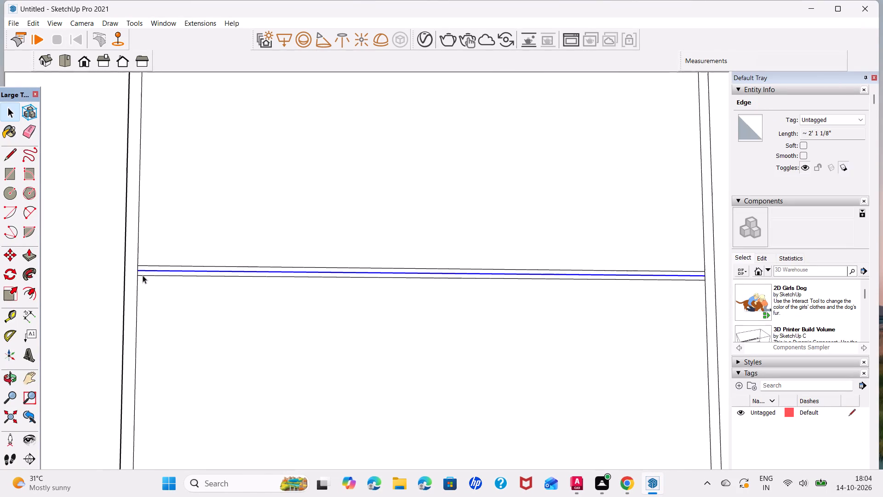
{"action": "key", "text": "Delete"}
{"action": "left_click", "coordinate": [138, 272]}
{"action": "key", "text": "Delete"}
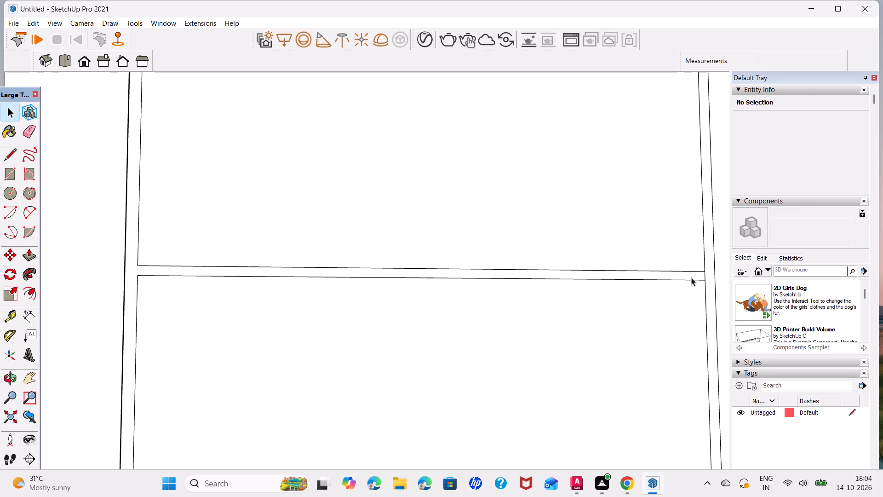
{"action": "left_click", "coordinate": [705, 275]}
{"action": "key", "text": "Delete"}
Delete the middle line and both short end edges of the near column's third shelf board from the bottom.
{"action": "scroll", "coordinate": [417, 217], "scroll_direction": "down", "scroll_amount": 3}
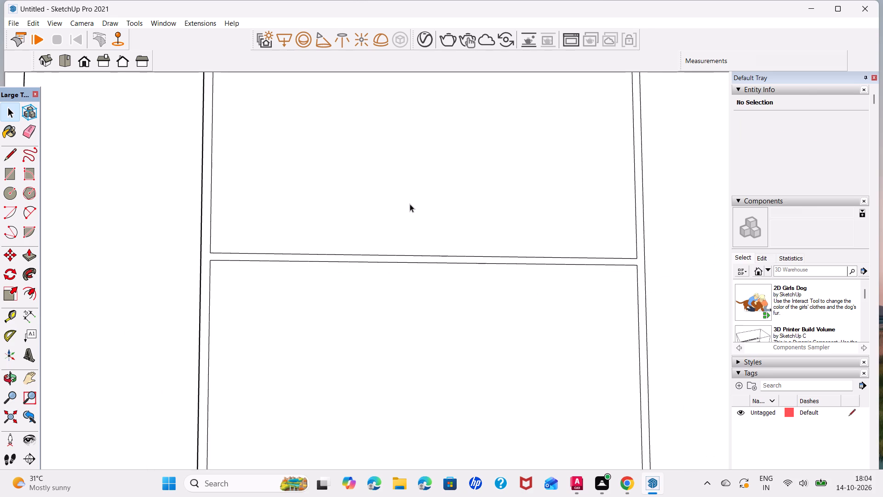
{"action": "middle_click_drag", "start_coordinate": [409, 196], "coordinate": [429, 419]}
{"action": "scroll", "coordinate": [347, 215], "scroll_direction": "up", "scroll_amount": 2}
{"action": "left_click", "coordinate": [357, 204]}
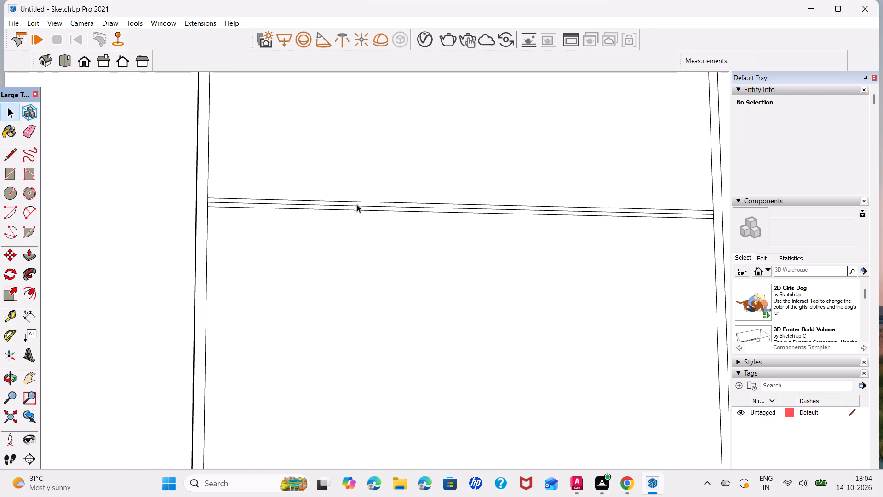
{"action": "key", "text": "Delete"}
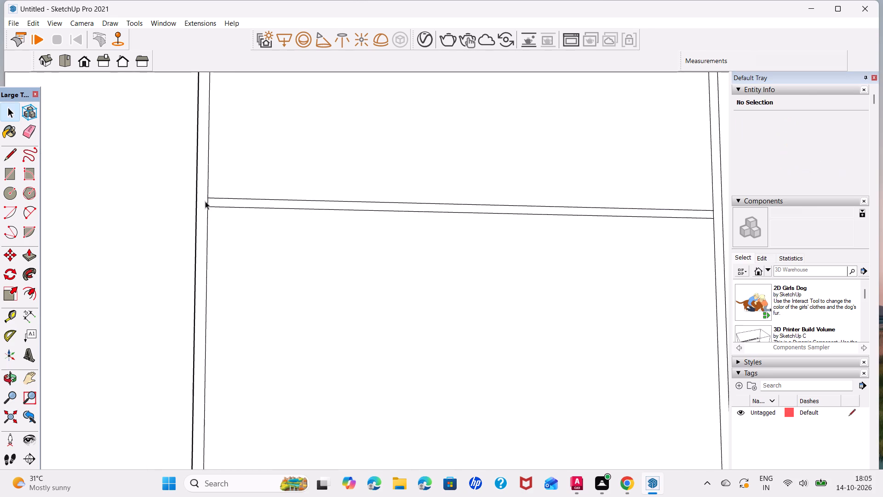
{"action": "left_click", "coordinate": [207, 201]}
{"action": "key", "text": "Delete"}
{"action": "scroll", "coordinate": [463, 268], "scroll_direction": "down", "scroll_amount": 1}
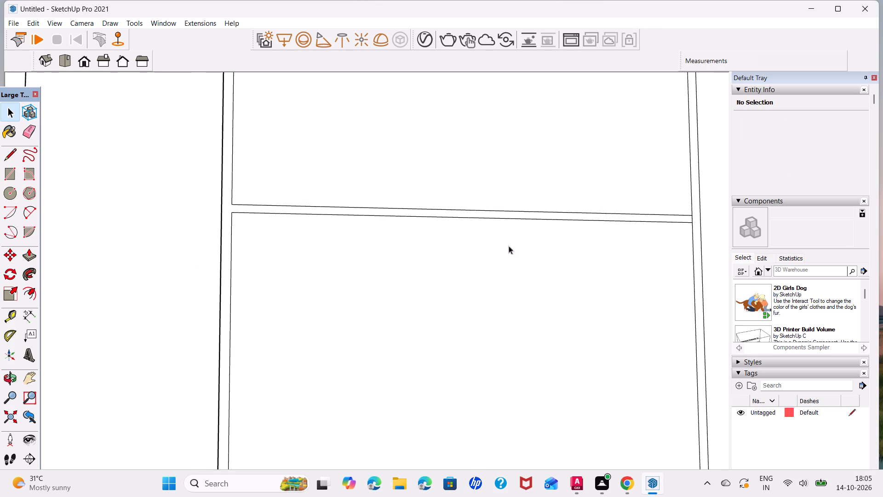
{"action": "middle_click_drag", "start_coordinate": [516, 240], "coordinate": [376, 258]}
{"action": "scroll", "coordinate": [557, 235], "scroll_direction": "up", "scroll_amount": 3}
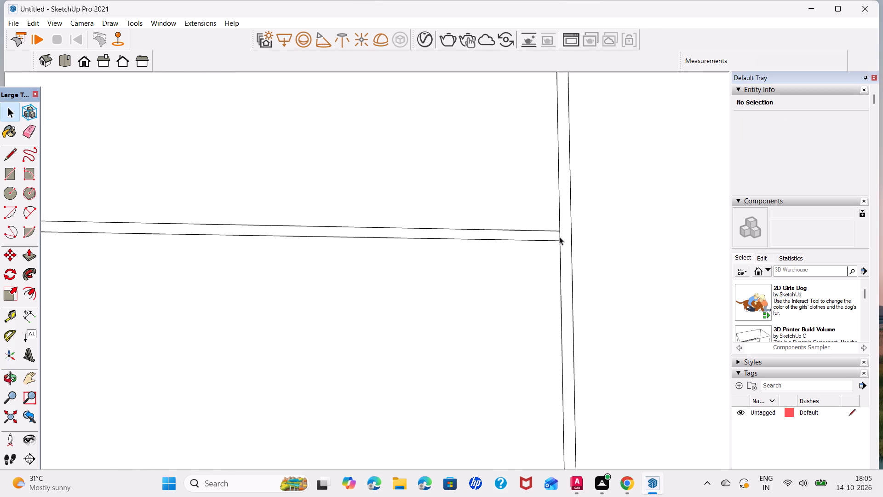
{"action": "left_click", "coordinate": [559, 237]}
{"action": "key", "text": "Delete"}
Delete the middle line inside the near column's fourth shelf board from the bottom.
{"action": "scroll", "coordinate": [400, 220], "scroll_direction": "down", "scroll_amount": 4}
{"action": "middle_click_drag", "start_coordinate": [334, 200], "coordinate": [343, 231]}
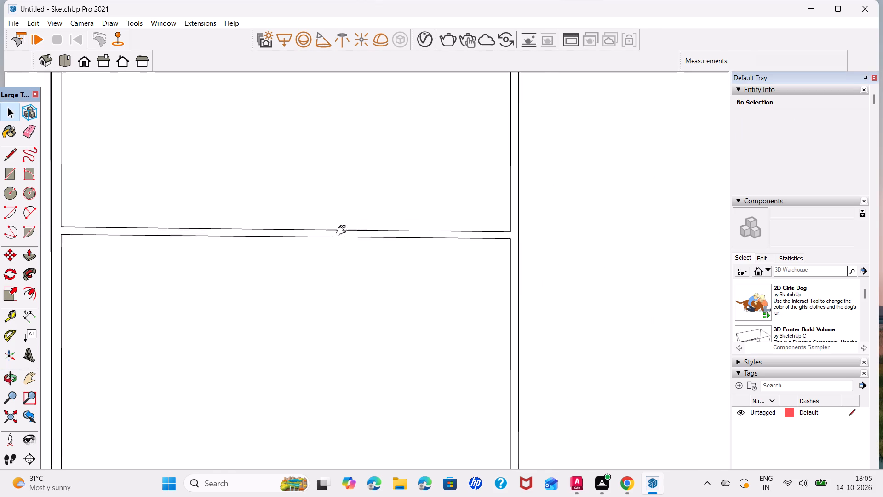
{"action": "middle_click_drag", "start_coordinate": [343, 231], "coordinate": [452, 445]}
{"action": "left_click", "coordinate": [361, 174]}
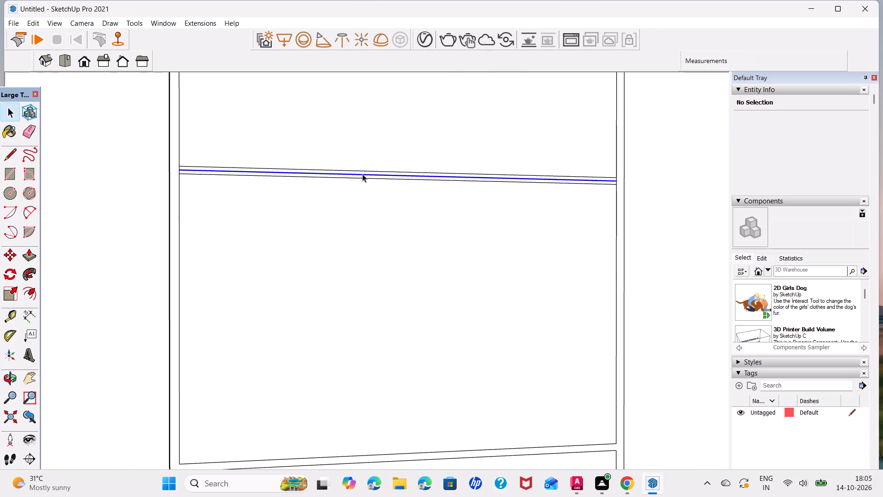
{"action": "key", "text": "Delete"}
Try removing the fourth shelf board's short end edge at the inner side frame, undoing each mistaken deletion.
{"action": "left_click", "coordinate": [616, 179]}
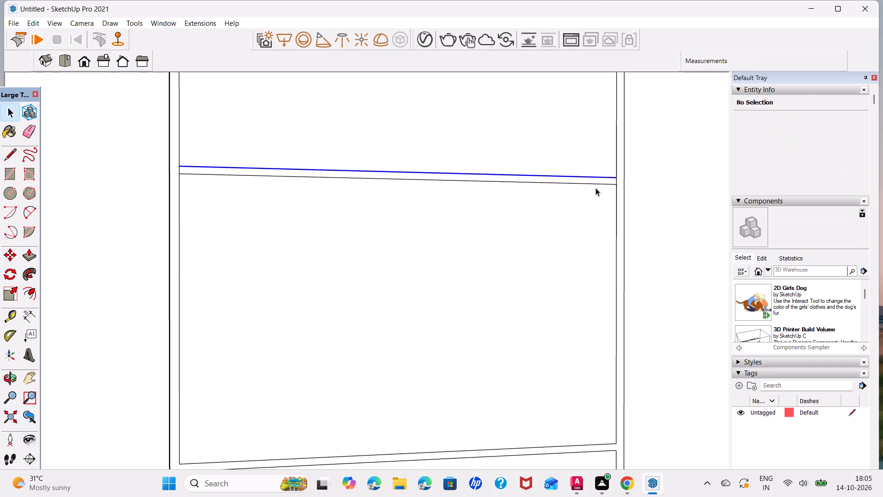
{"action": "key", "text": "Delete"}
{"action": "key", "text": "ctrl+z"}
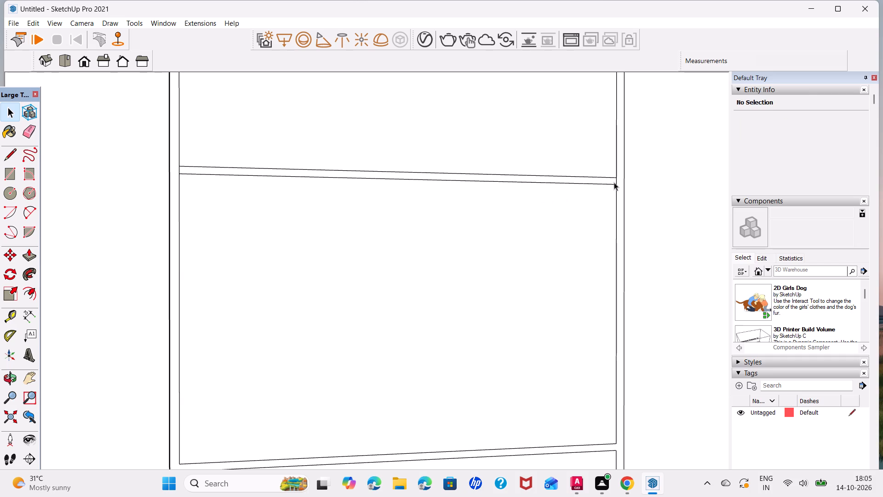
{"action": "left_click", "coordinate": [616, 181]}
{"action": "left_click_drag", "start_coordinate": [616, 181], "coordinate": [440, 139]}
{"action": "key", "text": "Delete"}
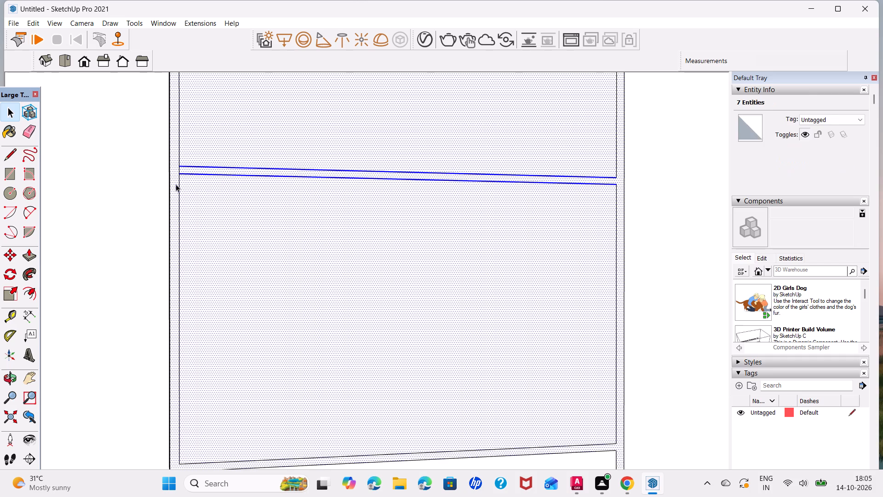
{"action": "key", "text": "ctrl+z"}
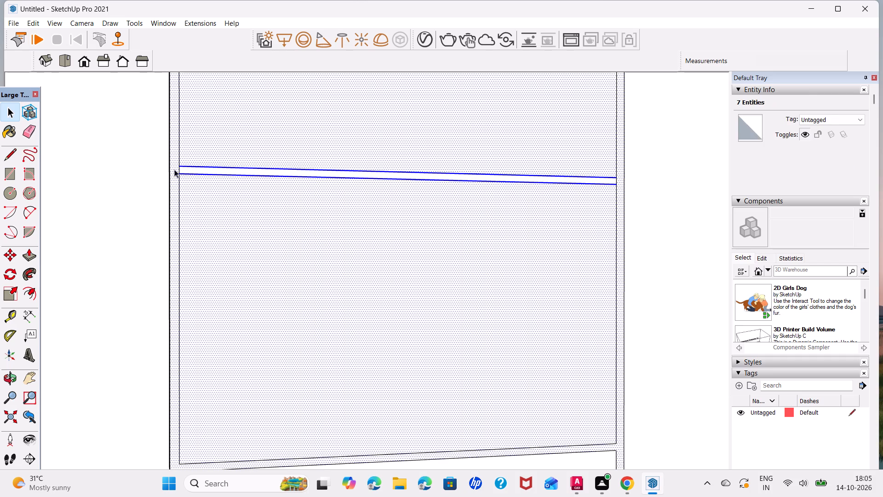
Delete both short end edges of the near column's fourth shelf board where it meets the side frames.
{"action": "scroll", "coordinate": [189, 167], "scroll_direction": "up", "scroll_amount": 4}
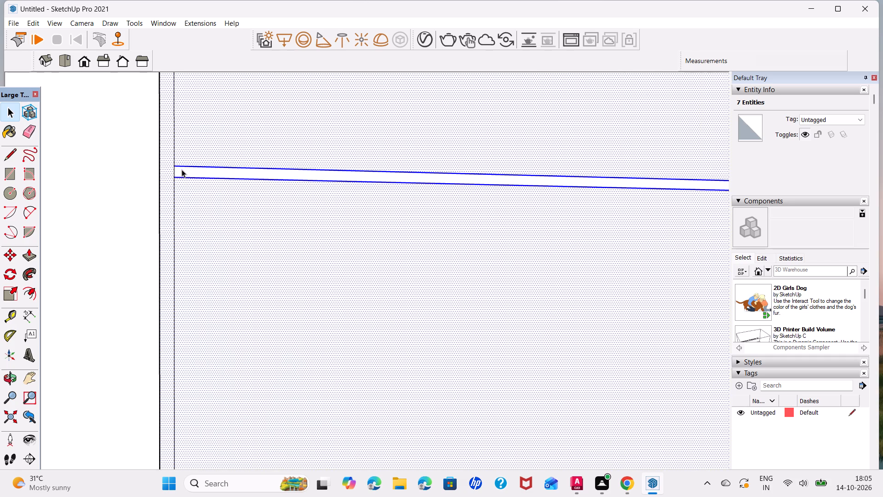
{"action": "left_click", "coordinate": [174, 169]}
{"action": "key", "text": "Delete"}
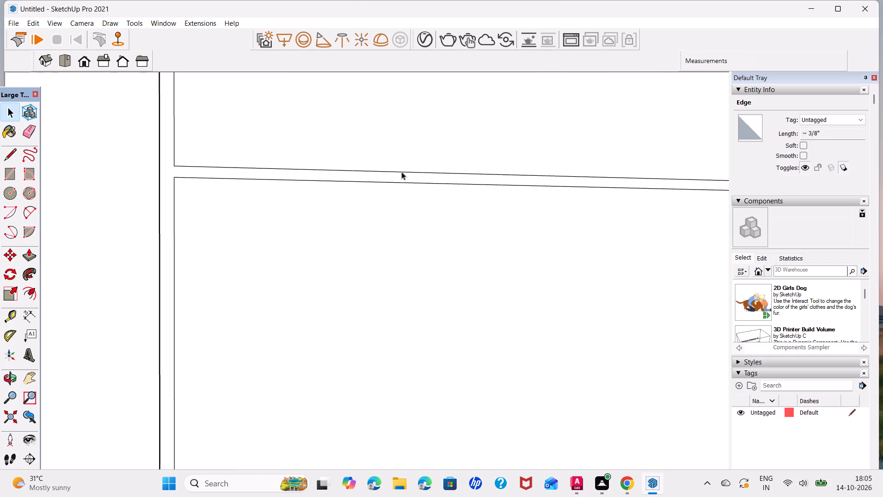
{"action": "scroll", "coordinate": [442, 195], "scroll_direction": "down", "scroll_amount": 5}
{"action": "scroll", "coordinate": [674, 187], "scroll_direction": "up", "scroll_amount": 4}
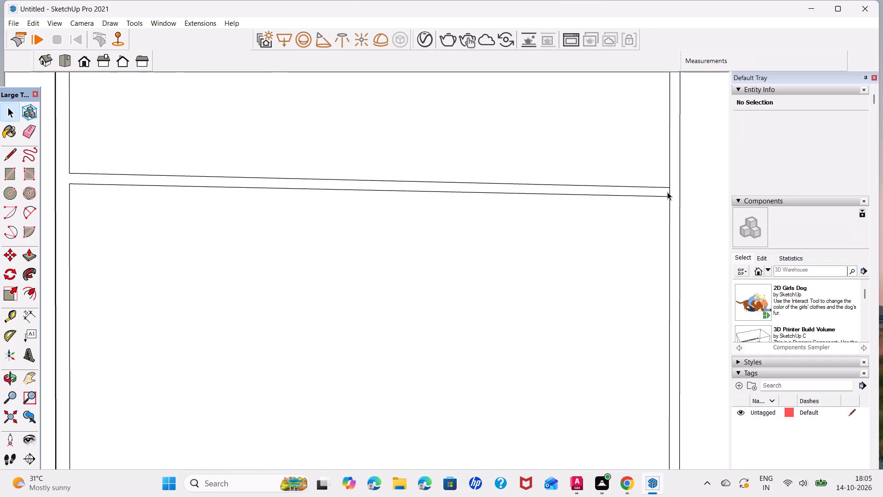
{"action": "left_click", "coordinate": [670, 193]}
{"action": "key", "text": "Delete"}
Delete both short end edges of the near column's uppermost shelf board where it meets the side frames.
{"action": "scroll", "coordinate": [463, 173], "scroll_direction": "down", "scroll_amount": 4}
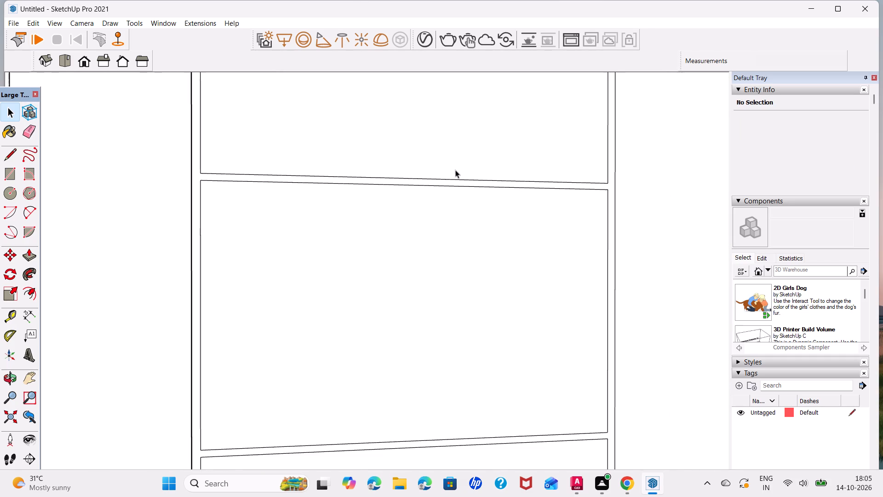
{"action": "middle_click_drag", "start_coordinate": [383, 136], "coordinate": [437, 381], "text": "shift"}
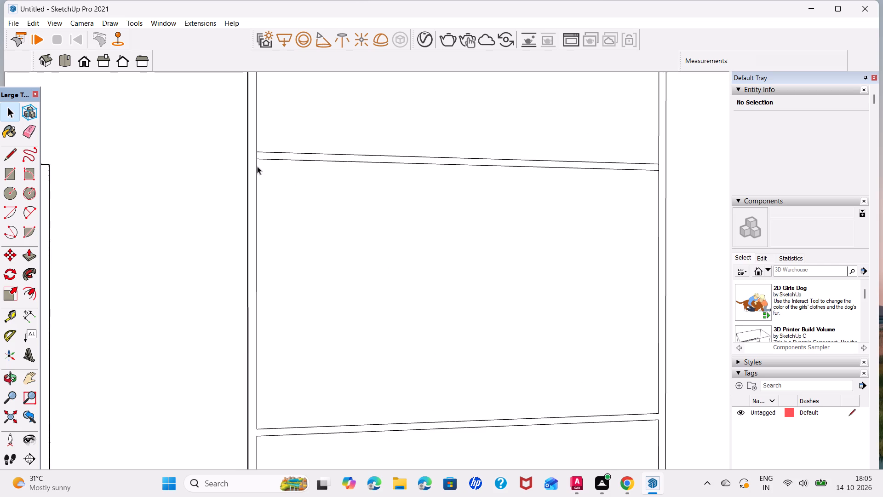
{"action": "scroll", "coordinate": [258, 154], "scroll_direction": "up", "scroll_amount": 4}
{"action": "left_click", "coordinate": [256, 154]}
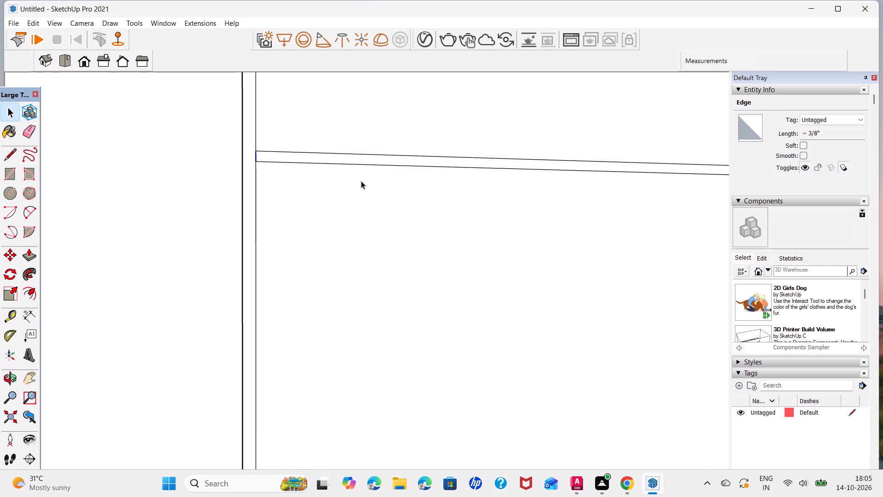
{"action": "key", "text": "Delete"}
{"action": "scroll", "coordinate": [468, 182], "scroll_direction": "down", "scroll_amount": 5}
{"action": "middle_click_drag", "start_coordinate": [441, 216], "coordinate": [351, 231], "text": "shift"}
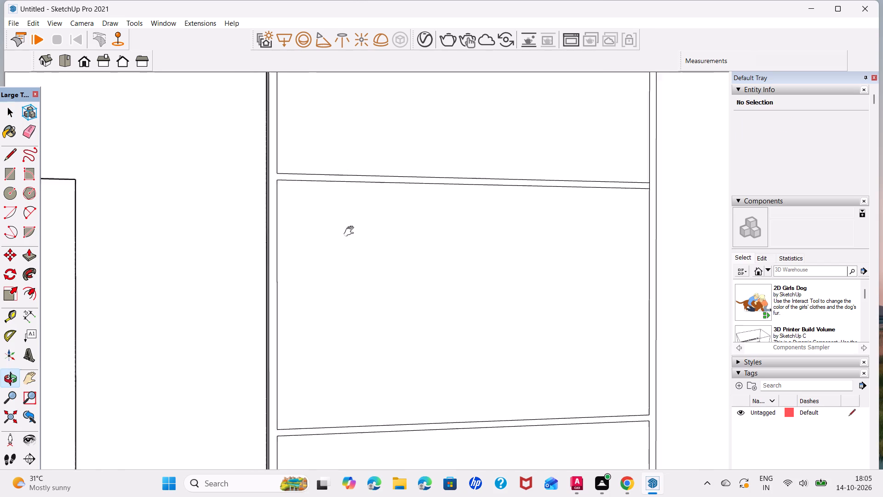
{"action": "middle_click_drag", "start_coordinate": [351, 231], "coordinate": [250, 253], "text": "shift"}
{"action": "scroll", "coordinate": [544, 211], "scroll_direction": "up", "scroll_amount": 4}
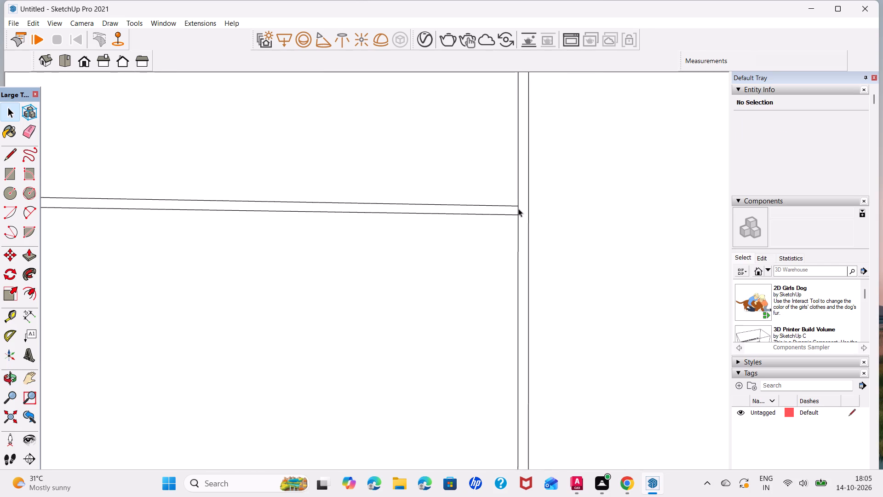
{"action": "left_click", "coordinate": [518, 208]}
{"action": "key", "text": "Delete"}
{"action": "scroll", "coordinate": [395, 199], "scroll_direction": "down", "scroll_amount": 11}
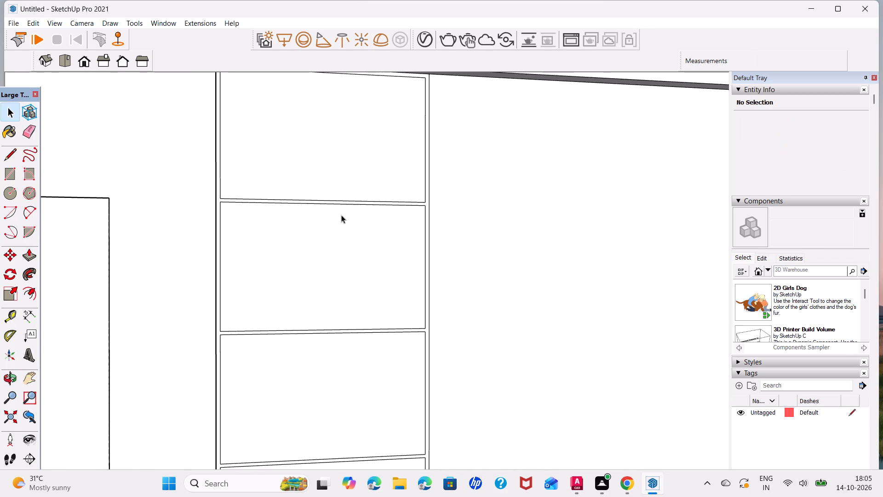
Push the front face of the near column's top compartment 1' 6" inward to hollow it out.
{"action": "middle_click_drag", "start_coordinate": [394, 238], "coordinate": [315, 239]}
{"action": "left_click", "coordinate": [368, 146]}
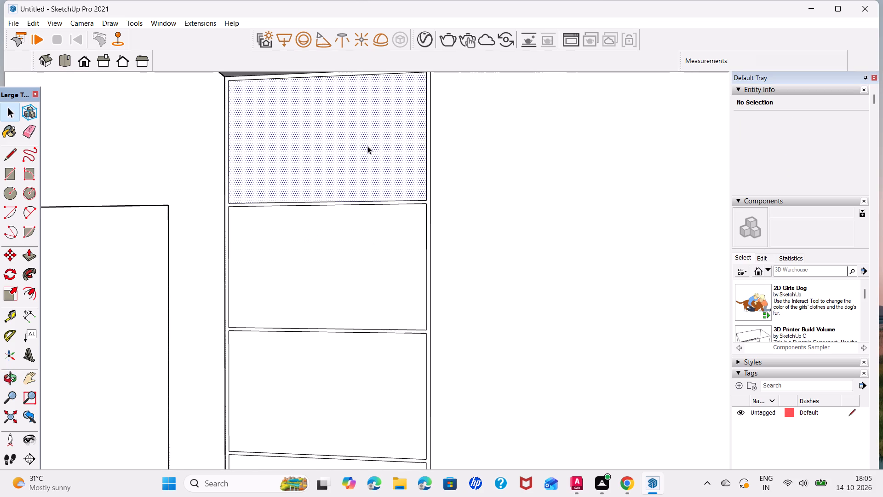
{"action": "key", "text": "BackSpace"}
{"action": "key", "text": "p"}
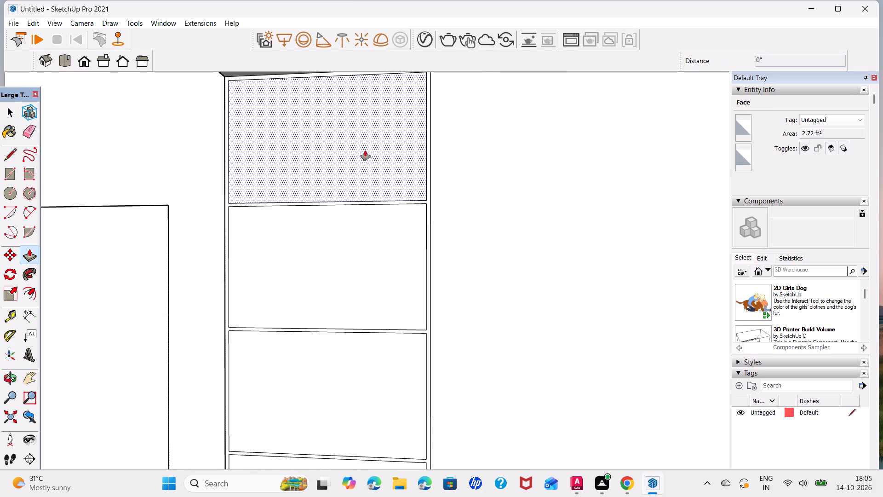
{"action": "left_click", "coordinate": [365, 150]}
{"action": "middle_click_drag", "start_coordinate": [296, 178], "coordinate": [482, 200]}
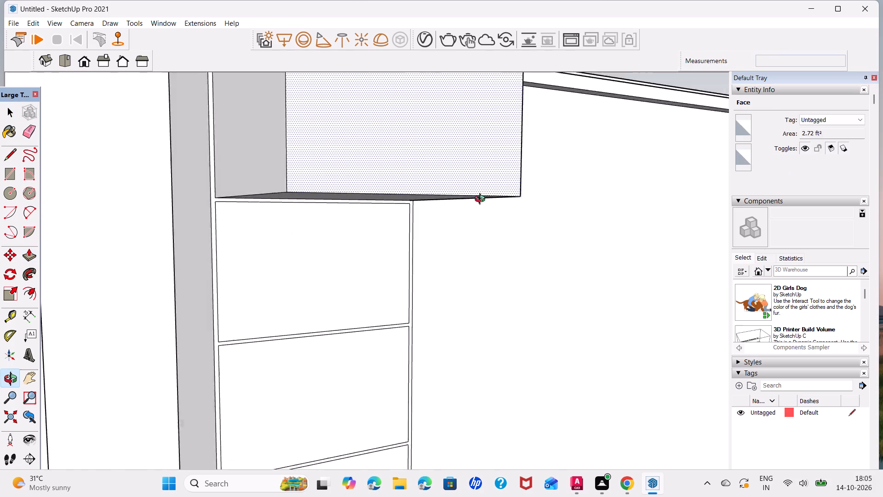
{"action": "middle_click_drag", "start_coordinate": [482, 200], "coordinate": [505, 200]}
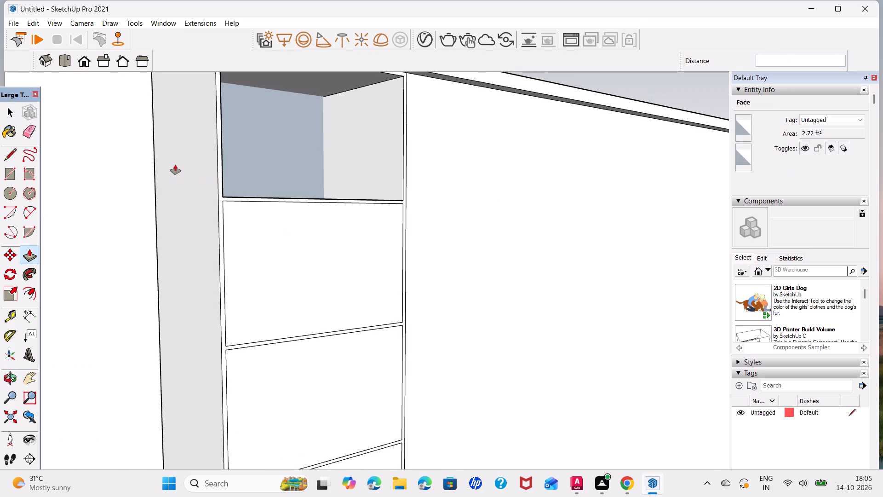
{"action": "left_click", "coordinate": [153, 168]}
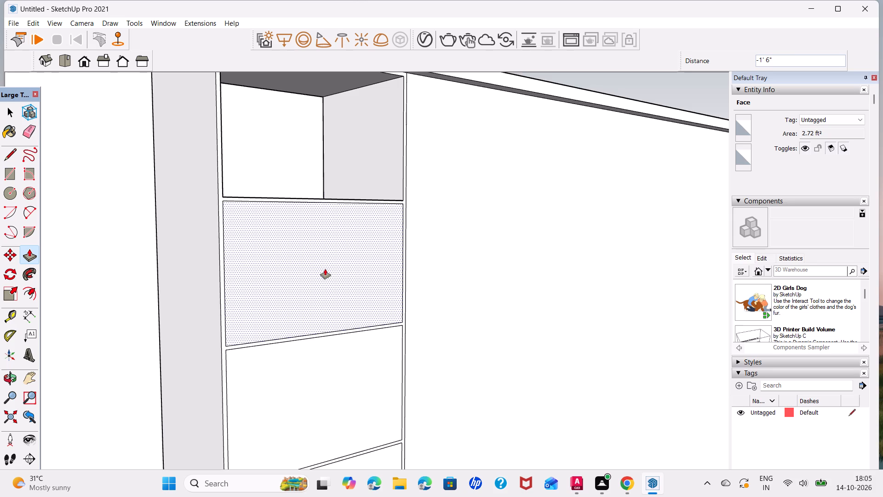
Push the four compartment faces below the near column's top opening inward by the same 1' 6" depth.
{"action": "double_click", "coordinate": [325, 269]}
{"action": "double_click", "coordinate": [333, 404]}
{"action": "scroll", "coordinate": [329, 363], "scroll_direction": "down", "scroll_amount": 6}
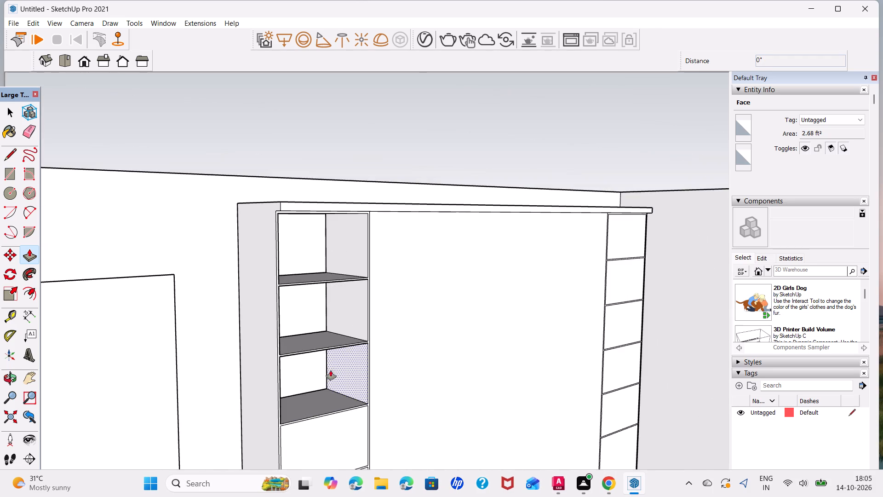
{"action": "middle_click_drag", "start_coordinate": [338, 378], "coordinate": [195, 314]}
{"action": "double_click", "coordinate": [242, 407]}
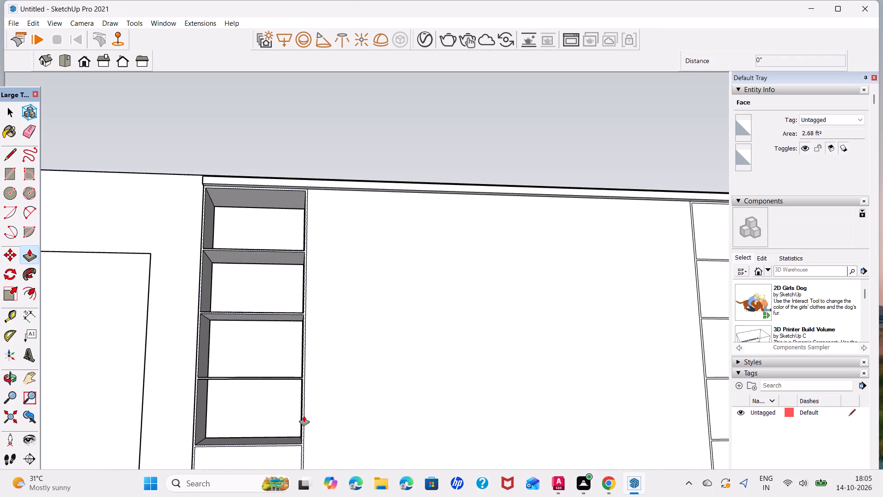
{"action": "middle_click_drag", "start_coordinate": [304, 416], "coordinate": [300, 316]}
{"action": "double_click", "coordinate": [268, 382]}
Push all five shelf compartment faces of the far column inward by the same 1' 6" depth.
{"action": "scroll", "coordinate": [397, 321], "scroll_direction": "down", "scroll_amount": 7}
{"action": "middle_click_drag", "start_coordinate": [436, 289], "coordinate": [430, 336]}
{"action": "double_click", "coordinate": [585, 216]}
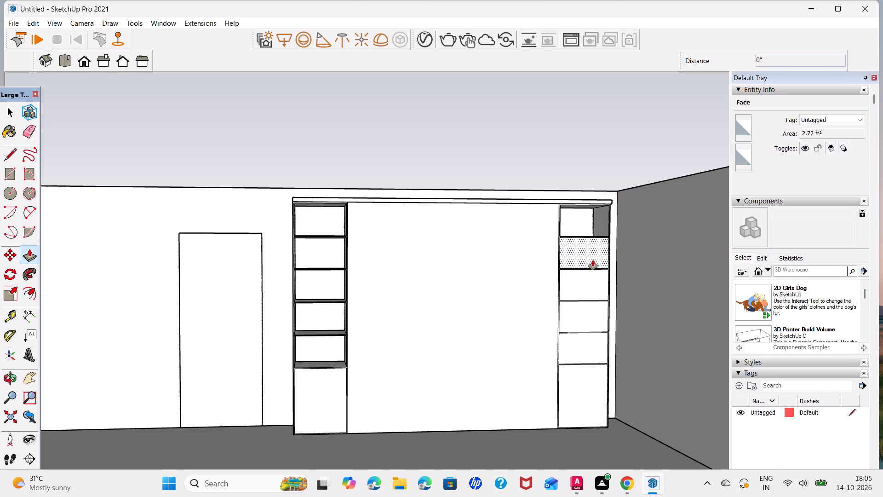
{"action": "double_click", "coordinate": [593, 260]}
{"action": "double_click", "coordinate": [593, 281]}
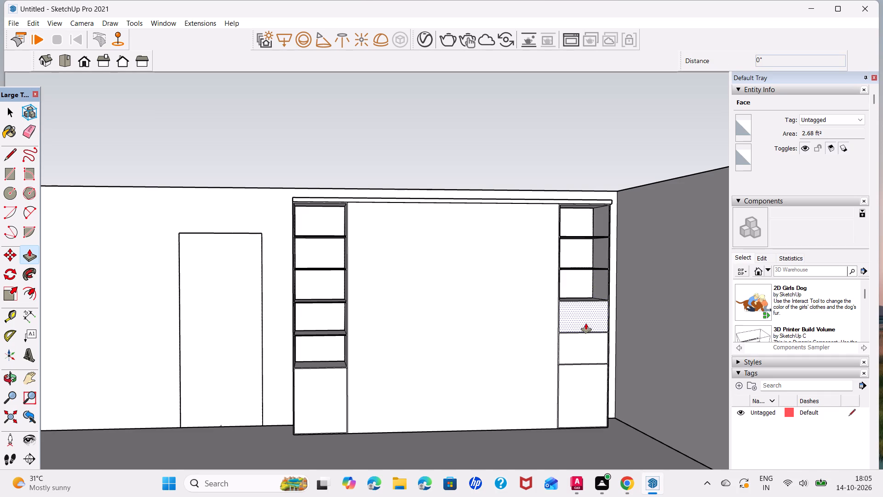
{"action": "double_click", "coordinate": [586, 323]}
{"action": "double_click", "coordinate": [587, 343]}
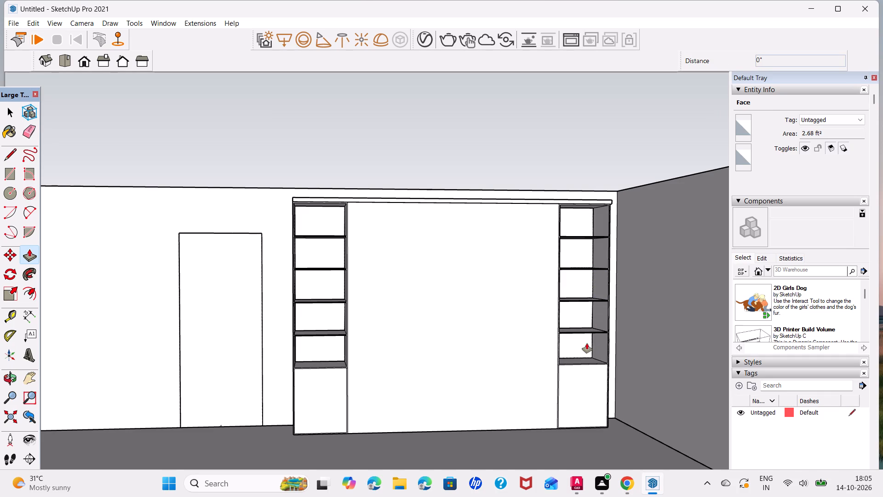
{"action": "key", "text": "space"}
Draw a line about 8' 8" long across the centre panel, joining the two columns at their lowest shelf level.
{"action": "scroll", "coordinate": [373, 334], "scroll_direction": "down", "scroll_amount": 1}
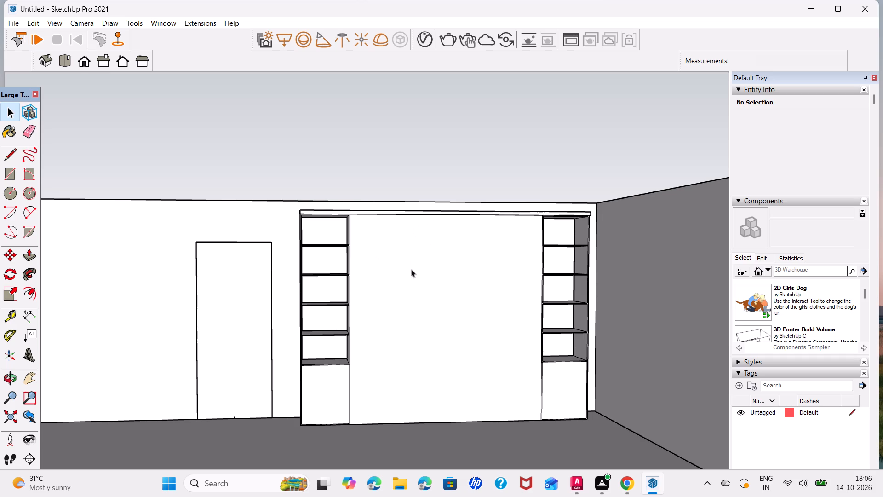
{"action": "key", "text": "l"}
{"action": "scroll", "coordinate": [352, 365], "scroll_direction": "up", "scroll_amount": 5}
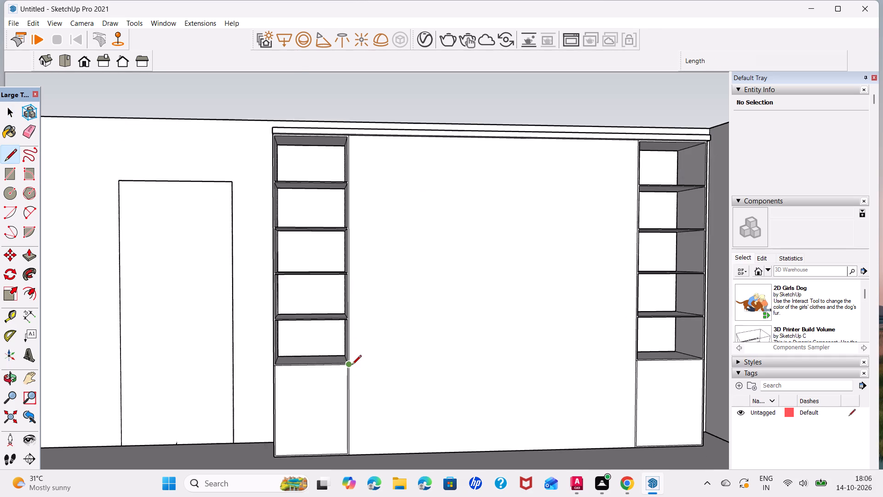
{"action": "left_click", "coordinate": [349, 367]}
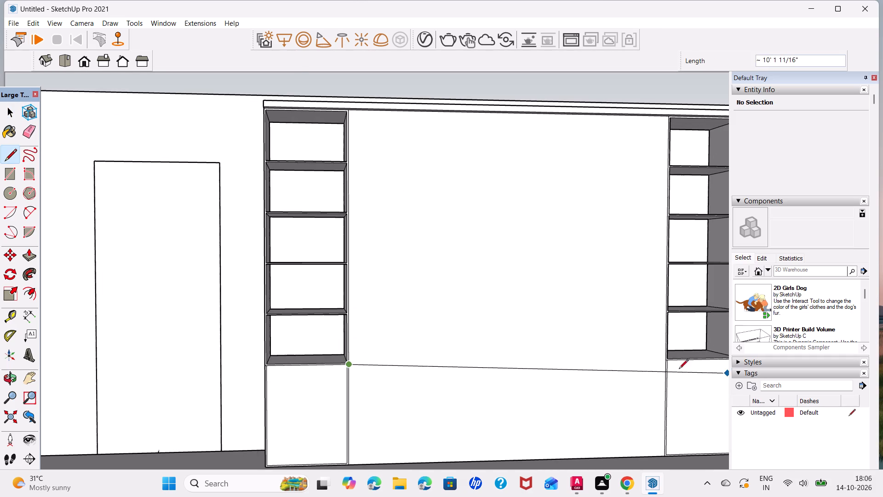
{"action": "left_click", "coordinate": [664, 363]}
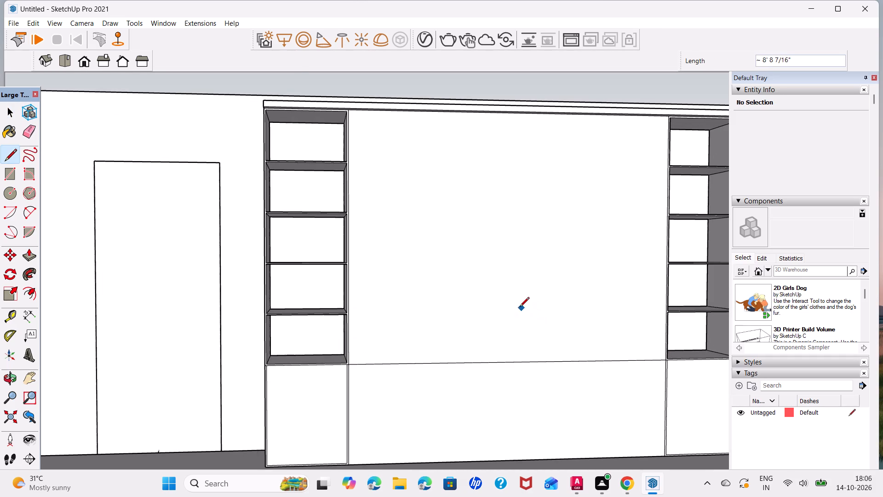
{"action": "key", "text": "space"}
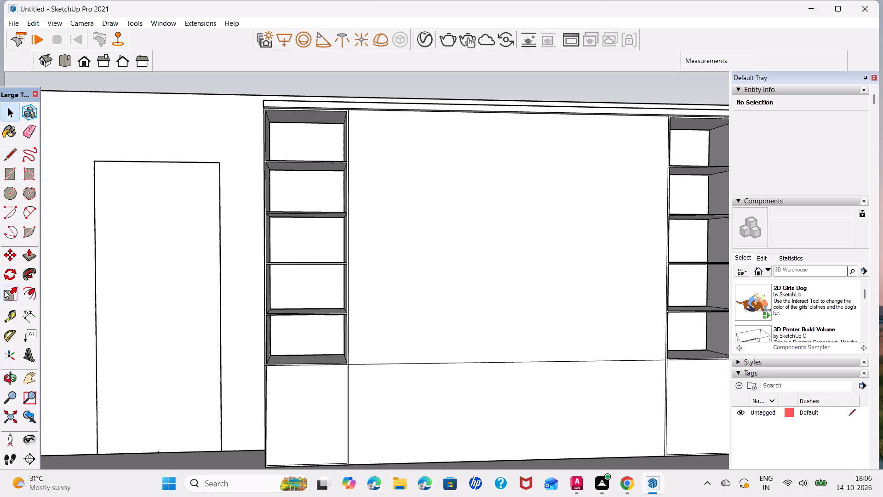
Offset the outline of the upper centre panel face inward by 0.5".
{"action": "left_click", "coordinate": [33, 295]}
{"action": "left_click", "coordinate": [420, 256]}
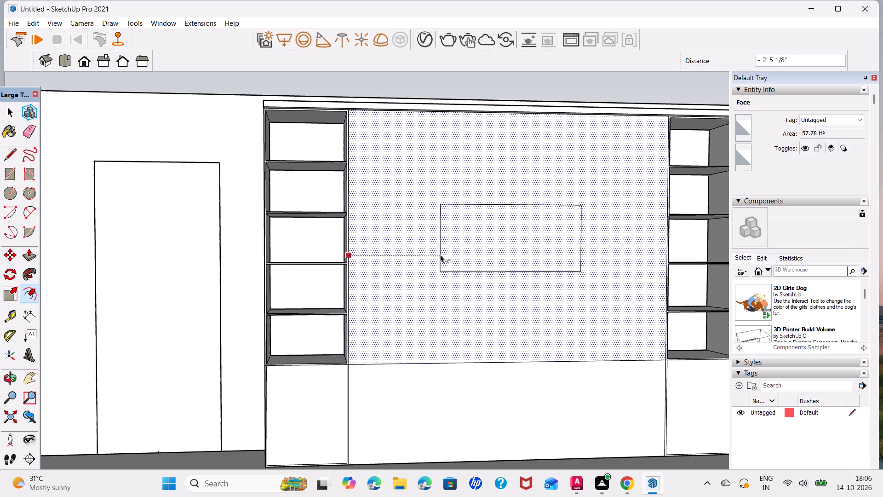
{"action": "type", "text": "0.5"}
{"action": "key", "text": "Return"}
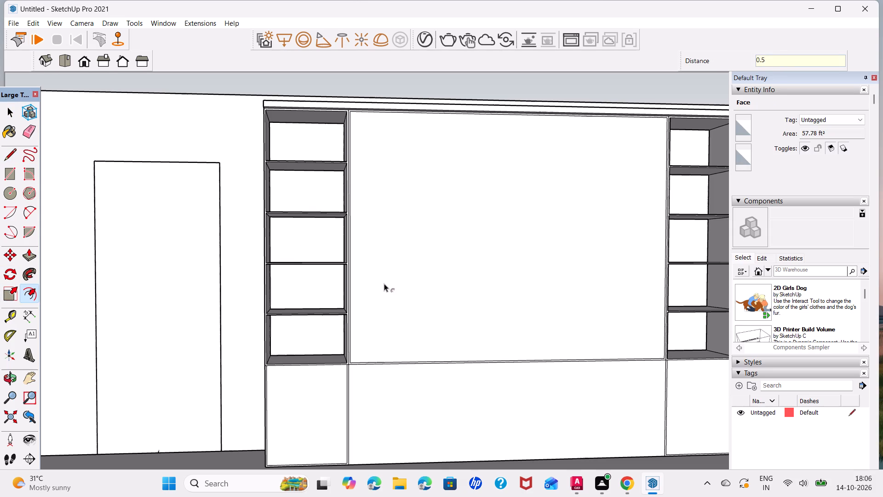
{"action": "key", "text": "space"}
Push the inset centre panel face inward by the same depth as the shelf compartments.
{"action": "left_click", "coordinate": [429, 284]}
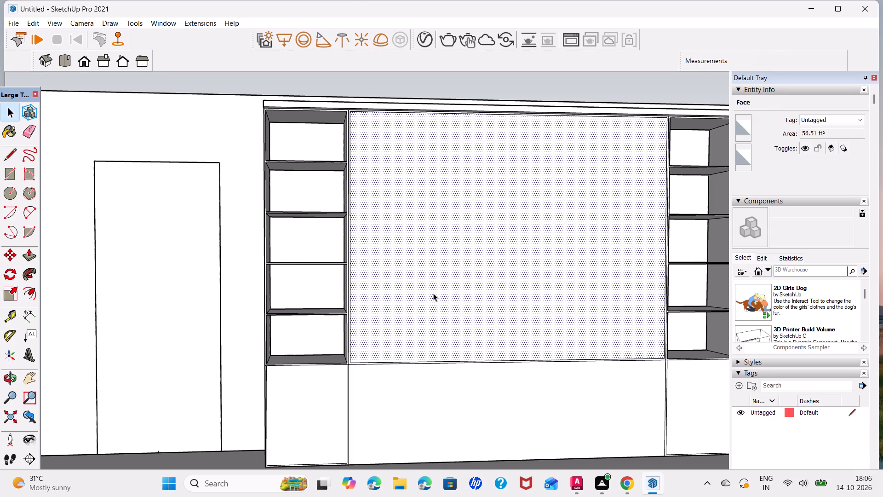
{"action": "key", "text": "p"}
{"action": "double_click", "coordinate": [433, 293]}
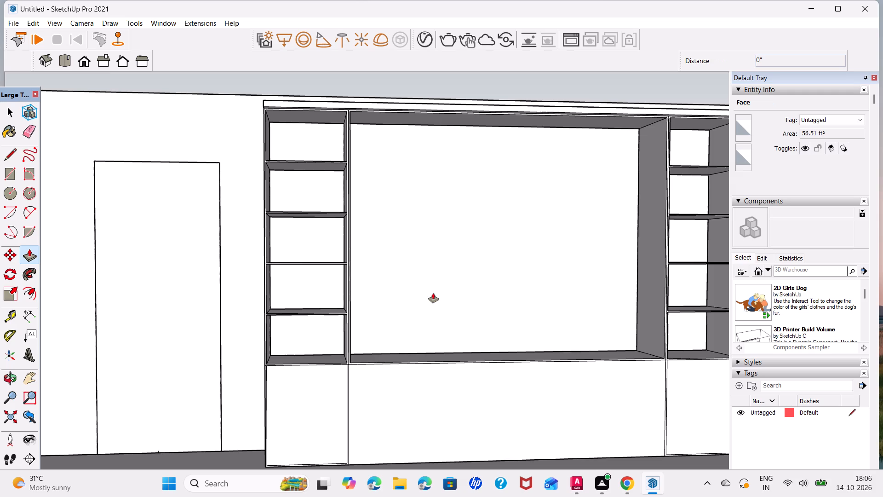
{"action": "key", "text": "space"}
Delete the near column's divider lines, inner bottom edge and inner side edge below the lowest shelf.
{"action": "scroll", "coordinate": [470, 312], "scroll_direction": "down", "scroll_amount": 2}
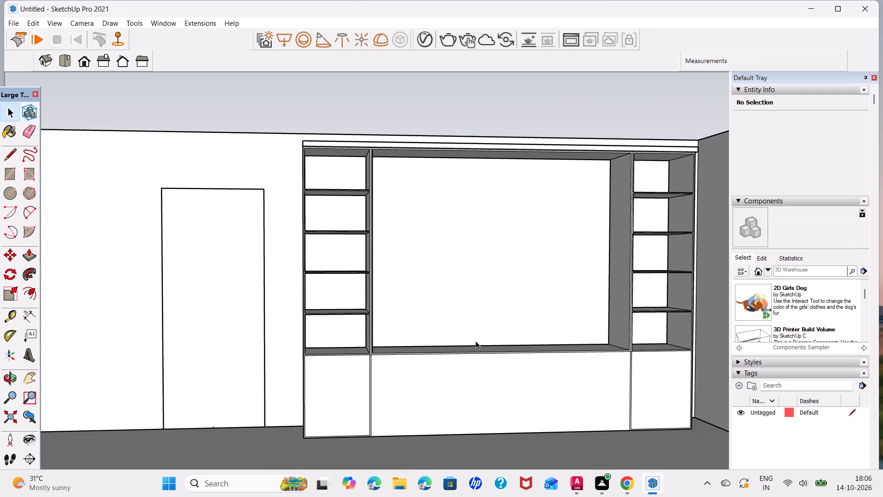
{"action": "left_click", "coordinate": [369, 403]}
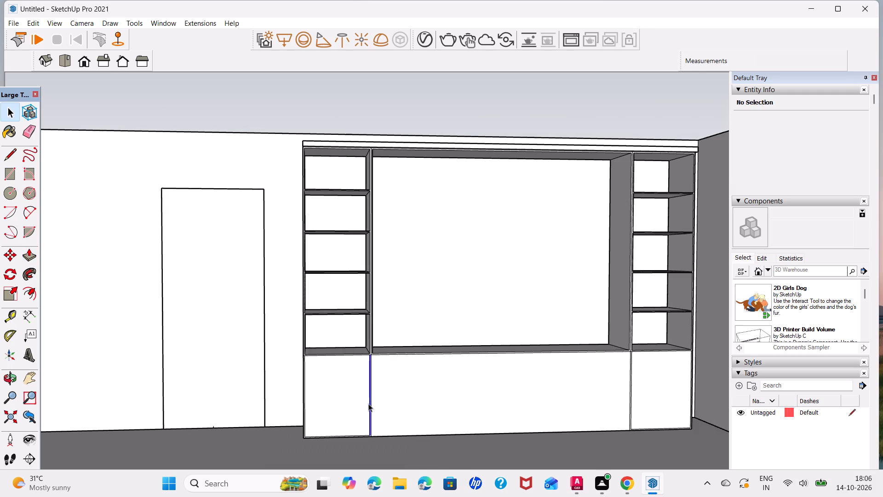
{"action": "key", "text": "Delete"}
{"action": "left_click", "coordinate": [370, 406]}
{"action": "key", "text": "Delete"}
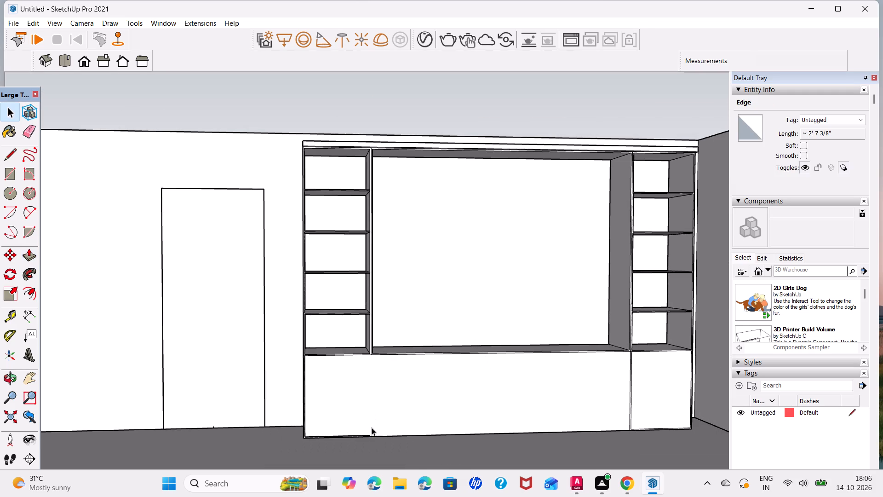
{"action": "left_click", "coordinate": [370, 432]}
{"action": "left_click", "coordinate": [369, 436]}
{"action": "key", "text": "Delete"}
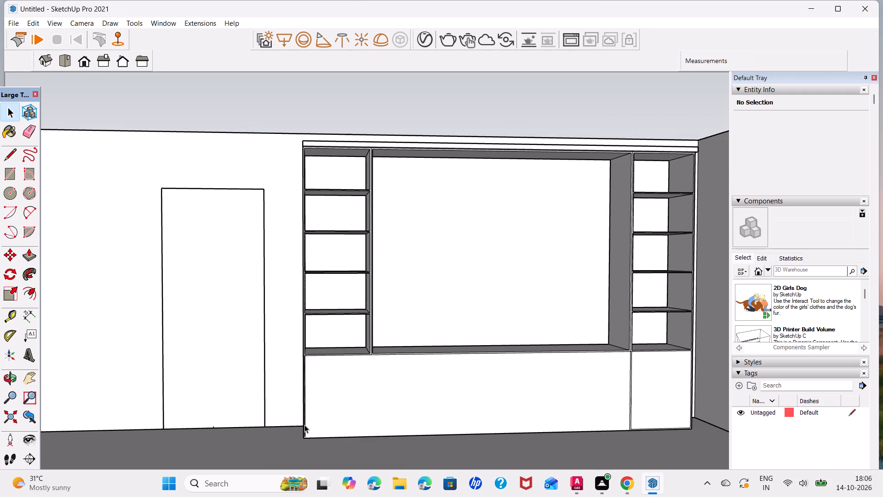
{"action": "left_click", "coordinate": [304, 426]}
{"action": "key", "text": "Delete"}
Delete the far column's divider lines, inner bottom edge and inner side edge below the lowest shelf.
{"action": "left_click", "coordinate": [628, 424]}
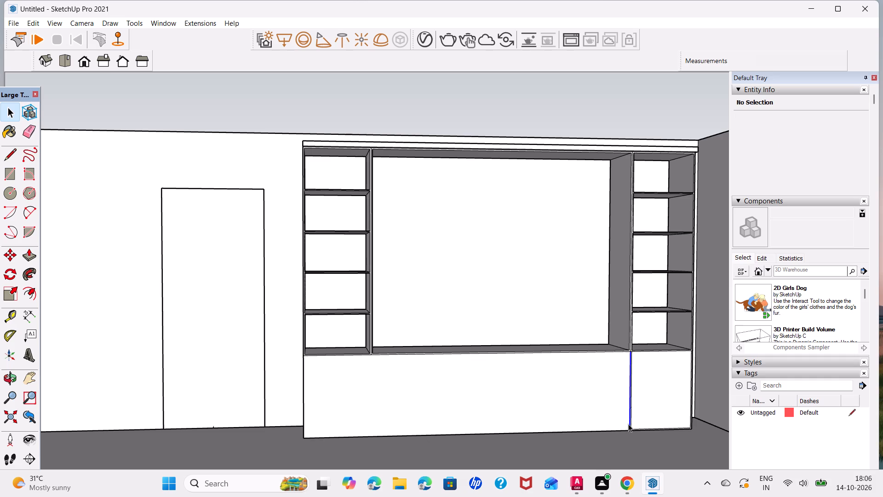
{"action": "key", "text": "Delete"}
{"action": "left_click", "coordinate": [630, 427]}
{"action": "key", "text": "Delete"}
{"action": "left_click", "coordinate": [641, 428]}
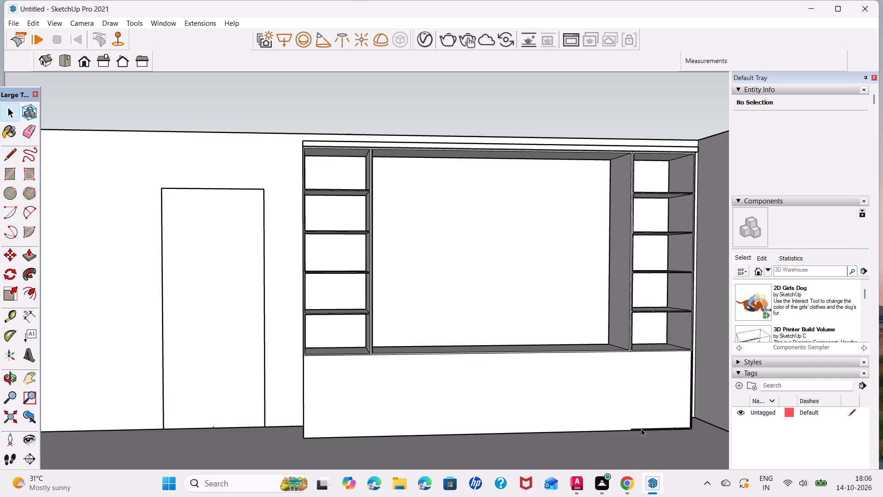
{"action": "key", "text": "Delete"}
{"action": "scroll", "coordinate": [705, 420], "scroll_direction": "up", "scroll_amount": 6}
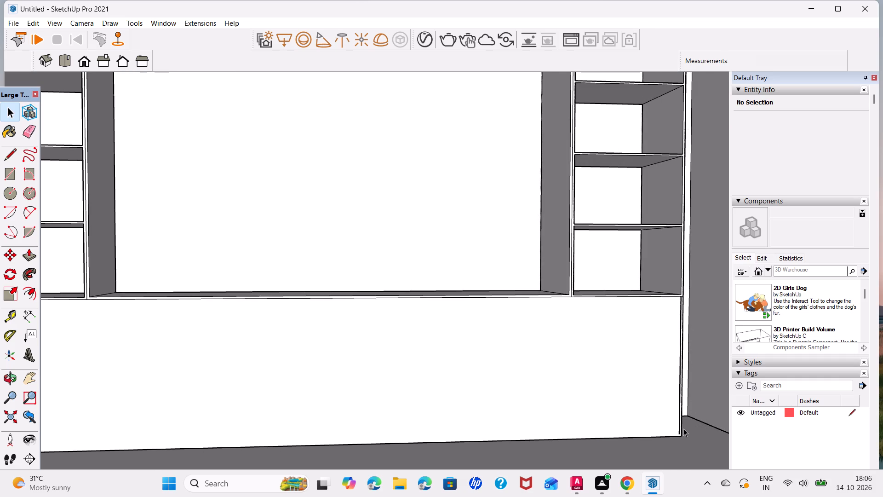
{"action": "left_click", "coordinate": [679, 433]}
{"action": "key", "text": "Delete"}
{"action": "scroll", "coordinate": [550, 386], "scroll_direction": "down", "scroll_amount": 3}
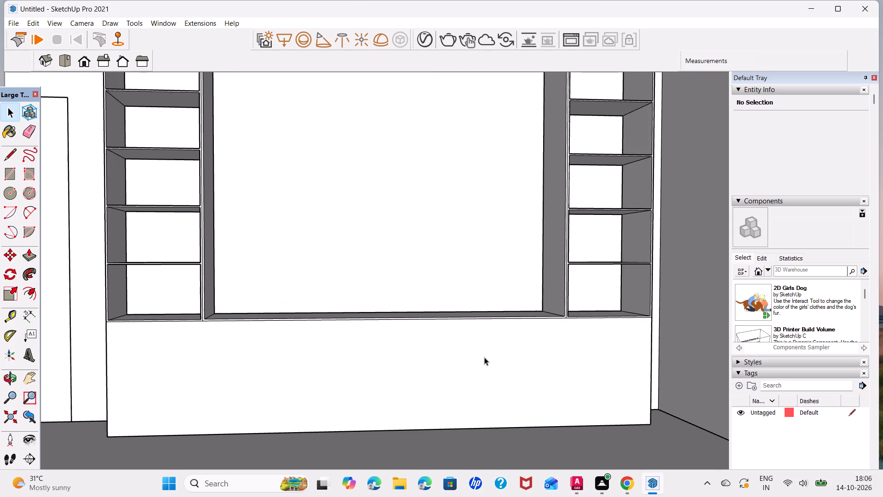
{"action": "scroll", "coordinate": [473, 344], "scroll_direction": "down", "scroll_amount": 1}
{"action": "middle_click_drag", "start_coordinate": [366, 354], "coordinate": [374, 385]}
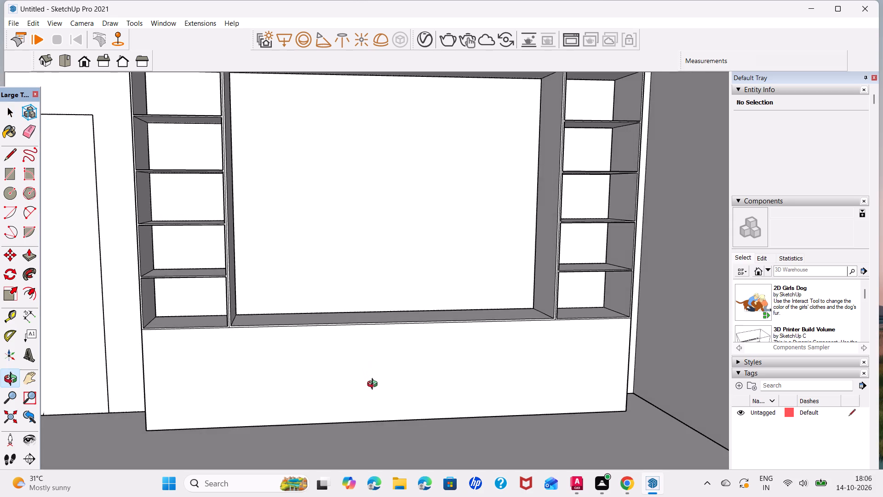
Draw a rectangle about 13' 5/8" by 6 11/16" along the full bottom edge of the wall unit's base front.
{"action": "middle_click_drag", "start_coordinate": [374, 385], "coordinate": [353, 411]}
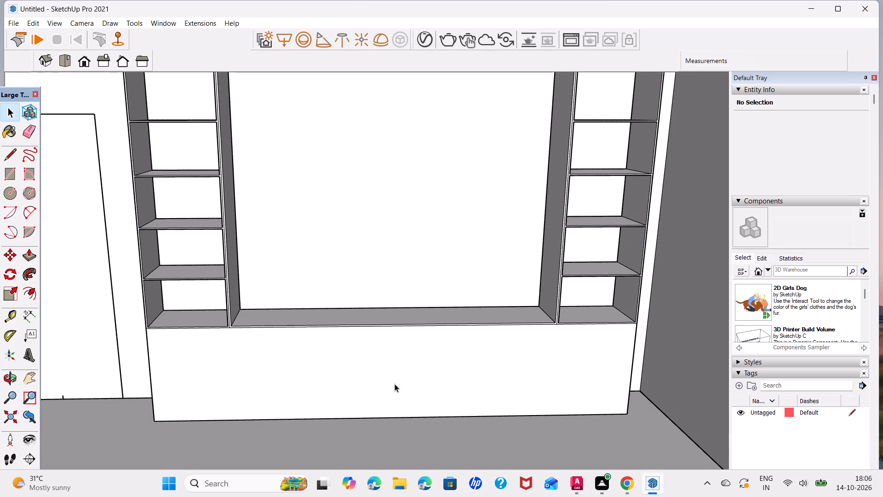
{"action": "middle_click_drag", "start_coordinate": [401, 377], "coordinate": [401, 345]}
{"action": "middle_click_drag", "start_coordinate": [415, 352], "coordinate": [424, 299]}
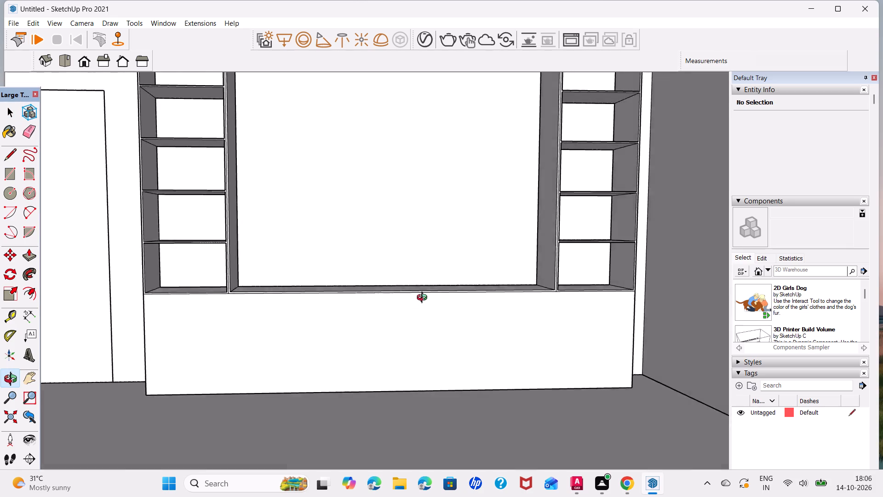
{"action": "middle_click_drag", "start_coordinate": [424, 299], "coordinate": [442, 221]}
{"action": "middle_click_drag", "start_coordinate": [464, 251], "coordinate": [461, 287]}
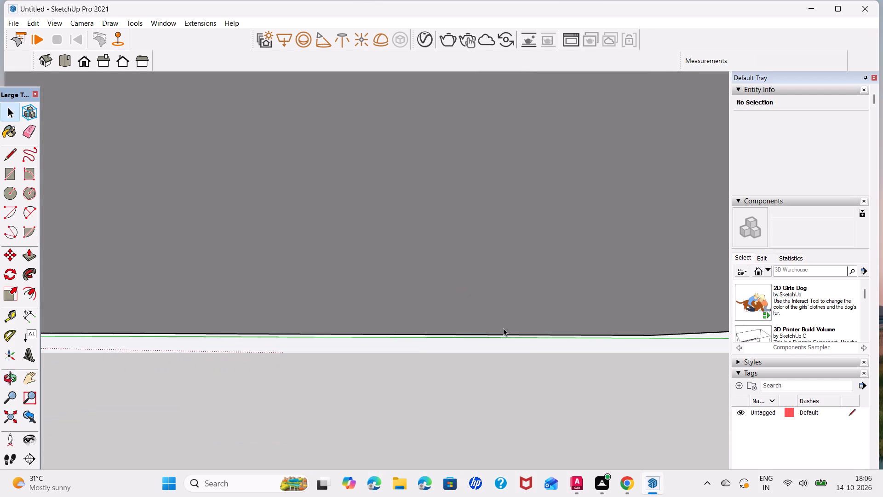
{"action": "scroll", "coordinate": [328, 263], "scroll_direction": "down", "scroll_amount": 8}
{"action": "middle_click_drag", "start_coordinate": [357, 246], "coordinate": [338, 364]}
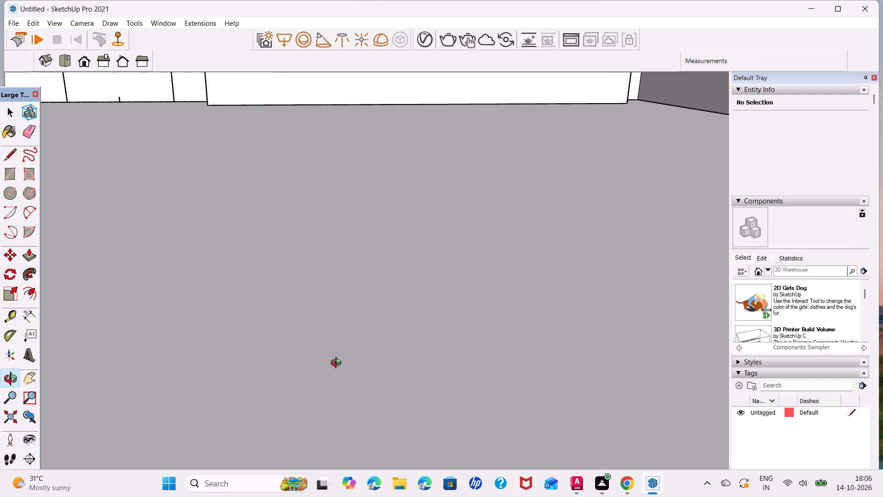
{"action": "middle_click_drag", "start_coordinate": [338, 364], "coordinate": [344, 332]}
{"action": "scroll", "coordinate": [359, 271], "scroll_direction": "down", "scroll_amount": 4}
{"action": "middle_click_drag", "start_coordinate": [373, 256], "coordinate": [367, 298]}
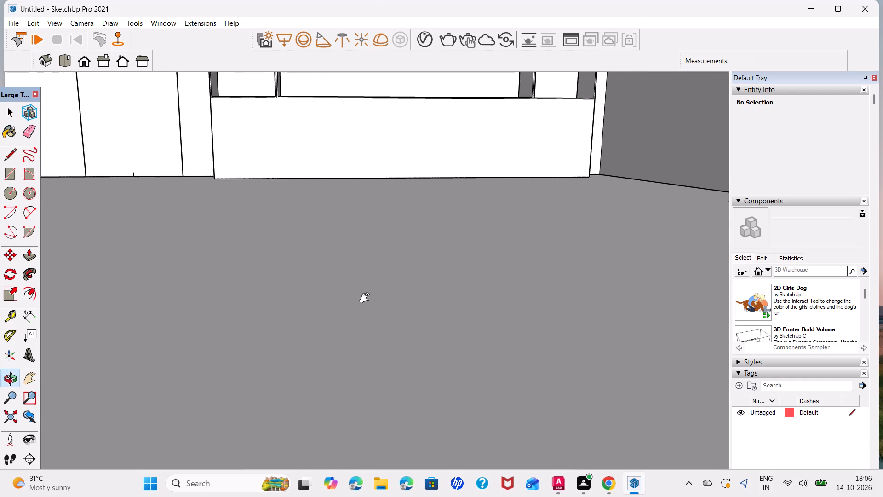
{"action": "middle_click_drag", "start_coordinate": [367, 298], "coordinate": [353, 353]}
{"action": "scroll", "coordinate": [230, 198], "scroll_direction": "up", "scroll_amount": 5}
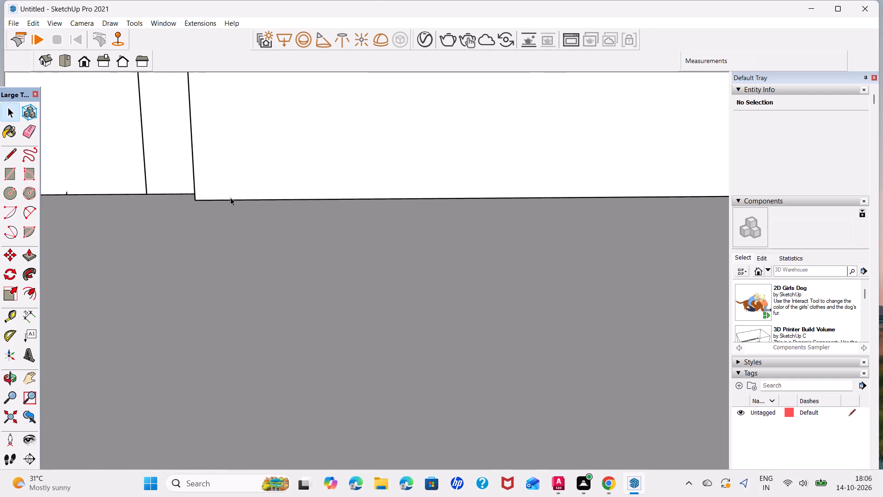
{"action": "scroll", "coordinate": [232, 179], "scroll_direction": "down", "scroll_amount": 1}
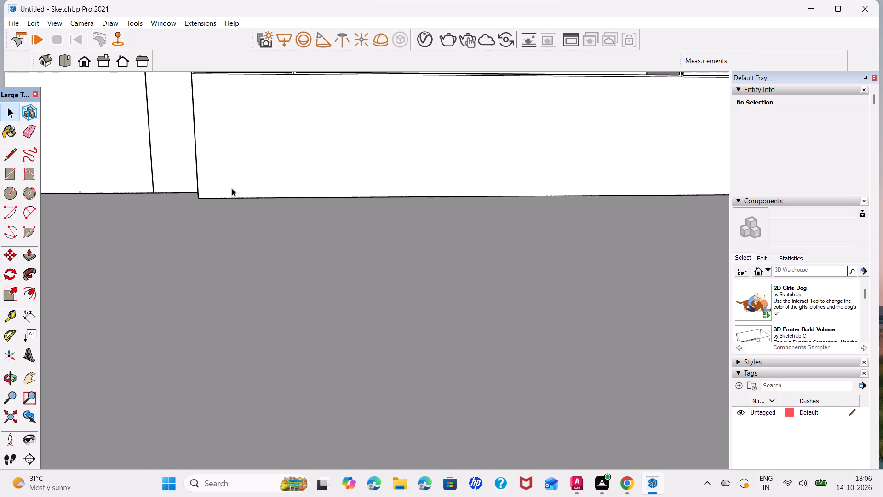
{"action": "key", "text": "r"}
{"action": "left_click", "coordinate": [200, 196]}
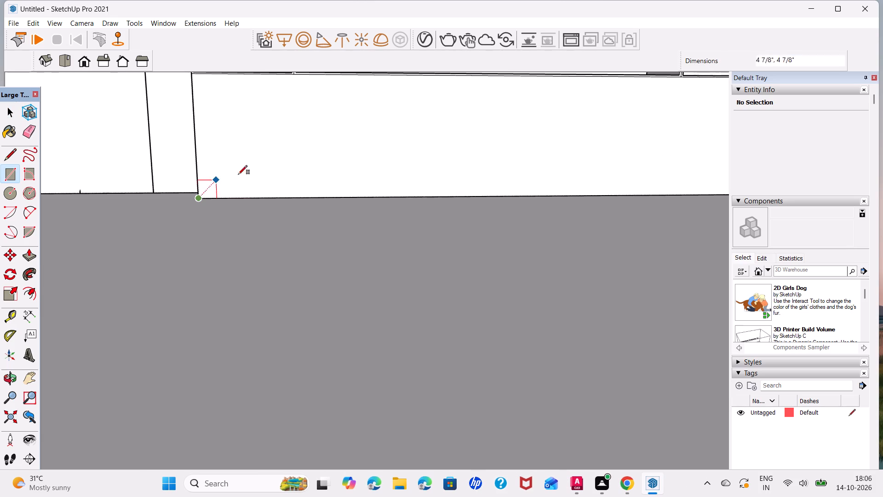
{"action": "scroll", "coordinate": [530, 167], "scroll_direction": "down", "scroll_amount": 4}
{"action": "middle_click_drag", "start_coordinate": [571, 166], "coordinate": [569, 167]}
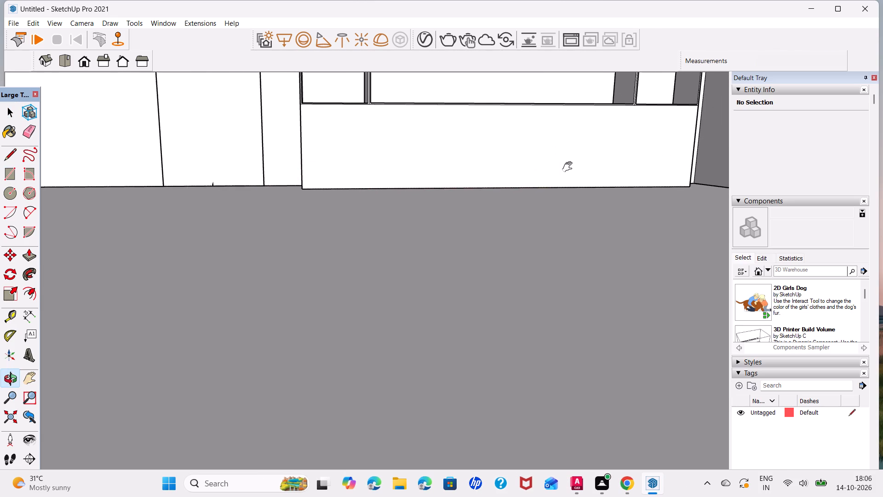
{"action": "middle_click_drag", "start_coordinate": [569, 167], "coordinate": [499, 184]}
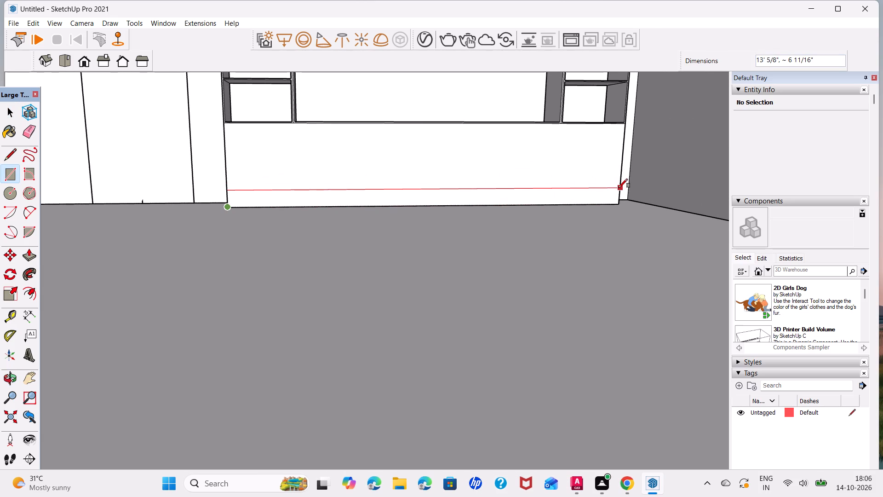
{"action": "left_click", "coordinate": [619, 188]}
{"action": "key", "text": "space"}
Delete the front face of the bottom strip and the base's underside face behind it.
{"action": "left_click", "coordinate": [587, 199]}
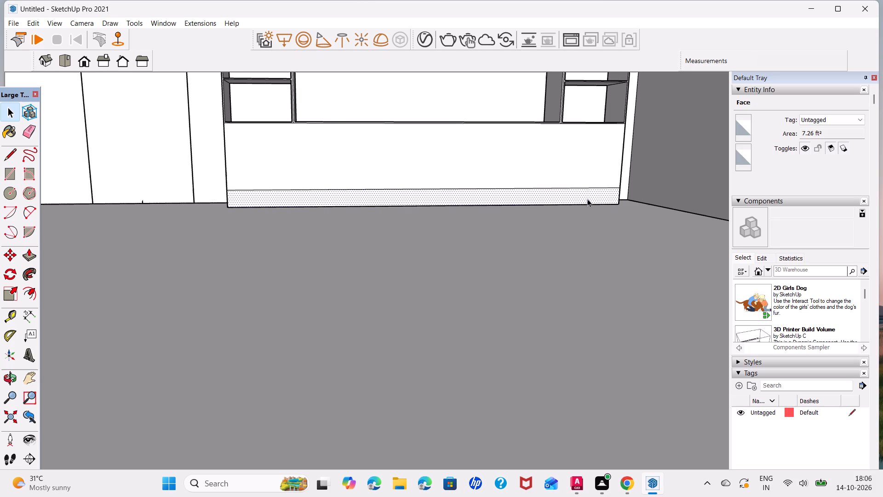
{"action": "key", "text": "Delete"}
{"action": "left_click", "coordinate": [593, 208]}
{"action": "left_click", "coordinate": [600, 202]}
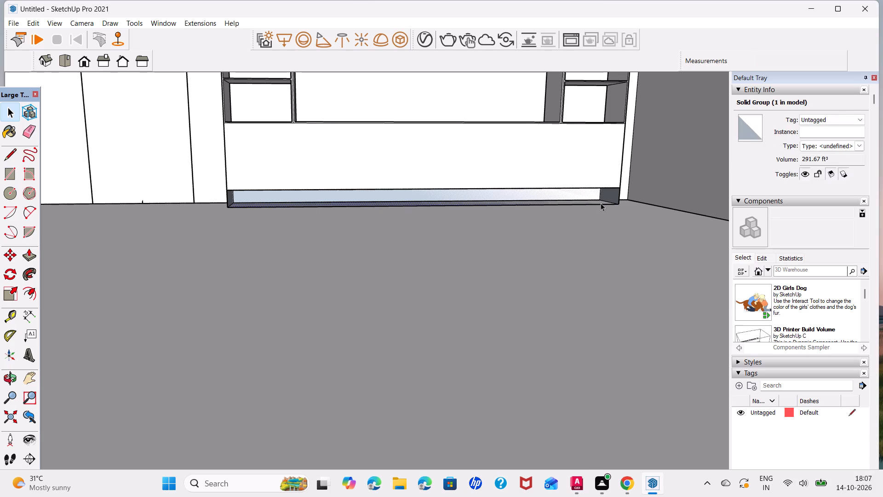
{"action": "left_click", "coordinate": [601, 203]}
{"action": "key", "text": "Delete"}
Delete the side face and leftover edges below the strip line at the base's end beside the room corner.
{"action": "left_click", "coordinate": [617, 200]}
{"action": "key", "text": "Delete"}
{"action": "left_click", "coordinate": [619, 200]}
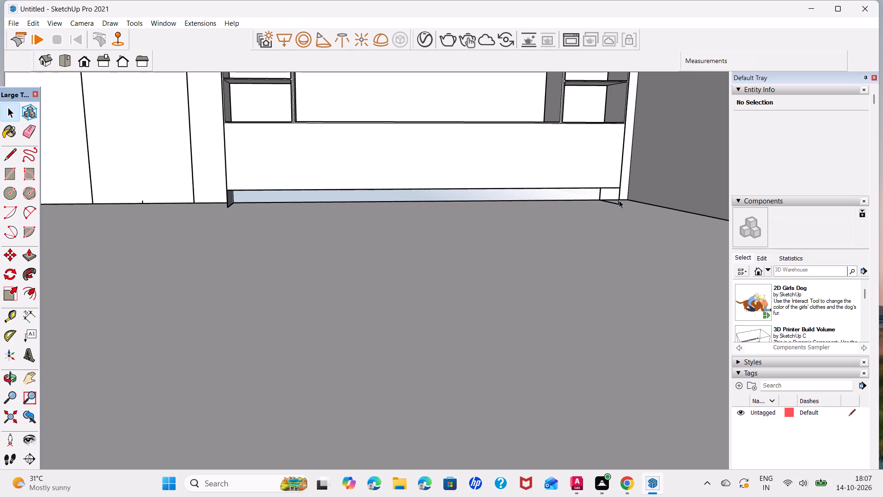
{"action": "key", "text": "Delete"}
{"action": "left_click", "coordinate": [610, 201]}
{"action": "key", "text": "Delete"}
{"action": "left_click", "coordinate": [602, 194]}
{"action": "key", "text": "Delete"}
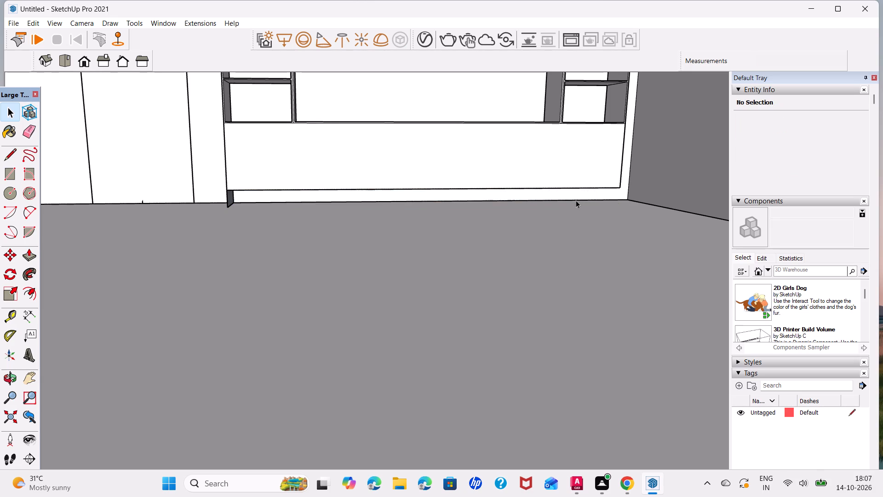
Delete the leftover back edge and the remaining end edges of the strip on the base's side nearest the door.
{"action": "left_click", "coordinate": [576, 200]}
{"action": "key", "text": "Delete"}
{"action": "left_click", "coordinate": [227, 203]}
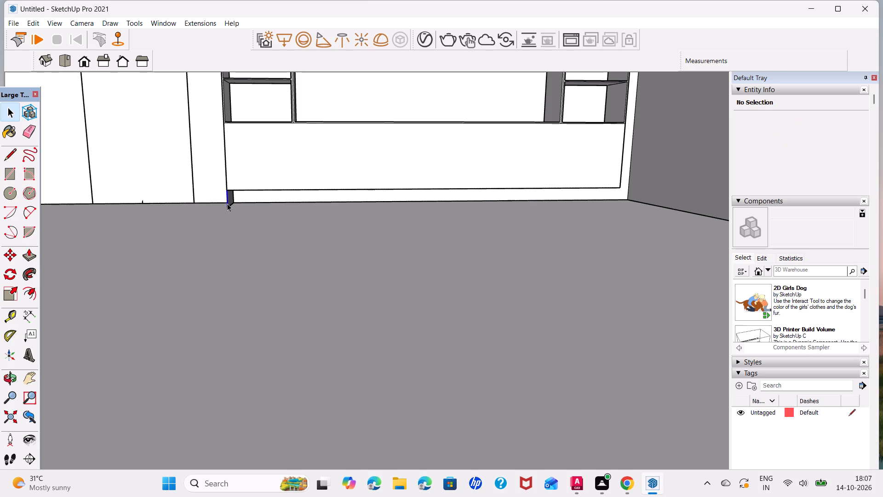
{"action": "key", "text": "Delete"}
{"action": "left_click", "coordinate": [230, 206]}
{"action": "key", "text": "Delete"}
{"action": "left_click", "coordinate": [233, 199]}
{"action": "key", "text": "Delete"}
Examine the underside of the raised base and its gap above the floor.
{"action": "middle_click_drag", "start_coordinate": [314, 212], "coordinate": [317, 192]}
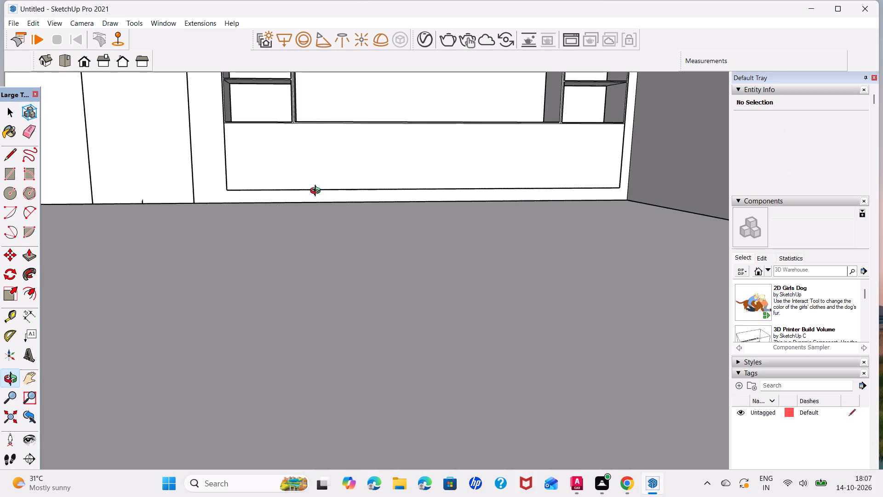
{"action": "middle_click_drag", "start_coordinate": [317, 192], "coordinate": [328, 202]}
{"action": "scroll", "coordinate": [370, 238], "scroll_direction": "up", "scroll_amount": 6}
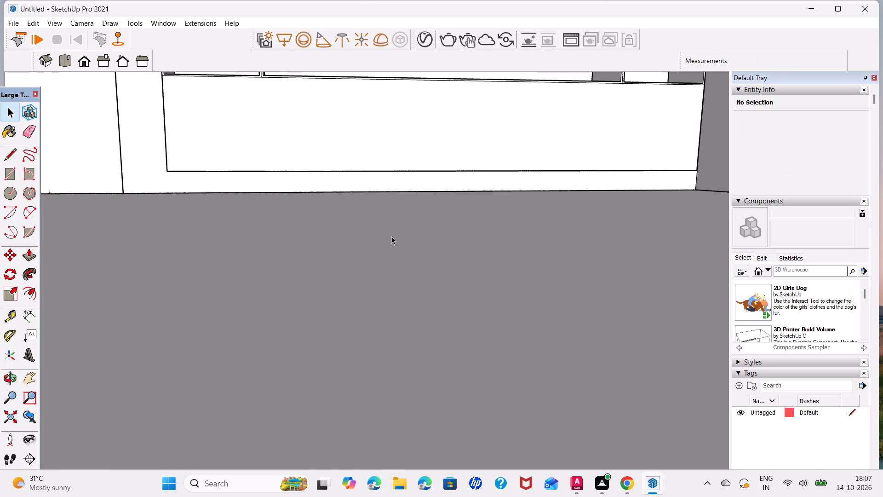
{"action": "middle_click_drag", "start_coordinate": [391, 236], "coordinate": [390, 218]}
{"action": "scroll", "coordinate": [405, 227], "scroll_direction": "up", "scroll_amount": 6}
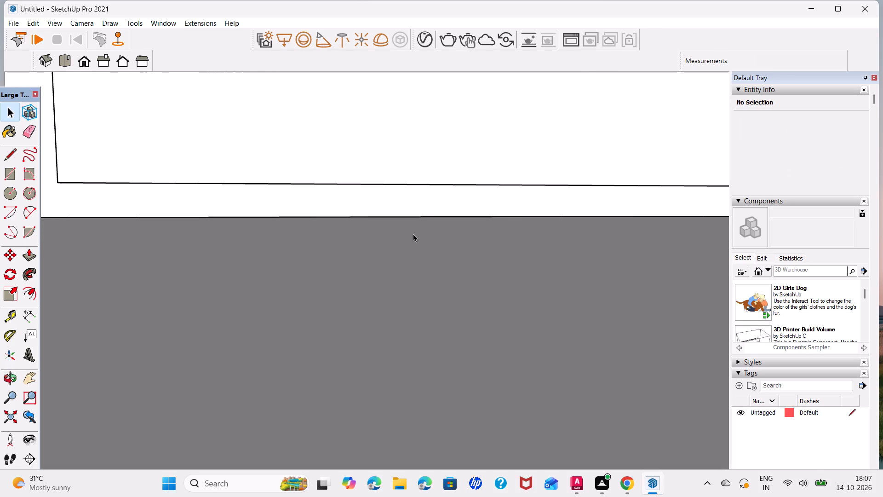
{"action": "middle_click", "coordinate": [413, 234]}
{"action": "scroll", "coordinate": [417, 213], "scroll_direction": "up", "scroll_amount": 6}
{"action": "middle_click_drag", "start_coordinate": [453, 228], "coordinate": [455, 222]}
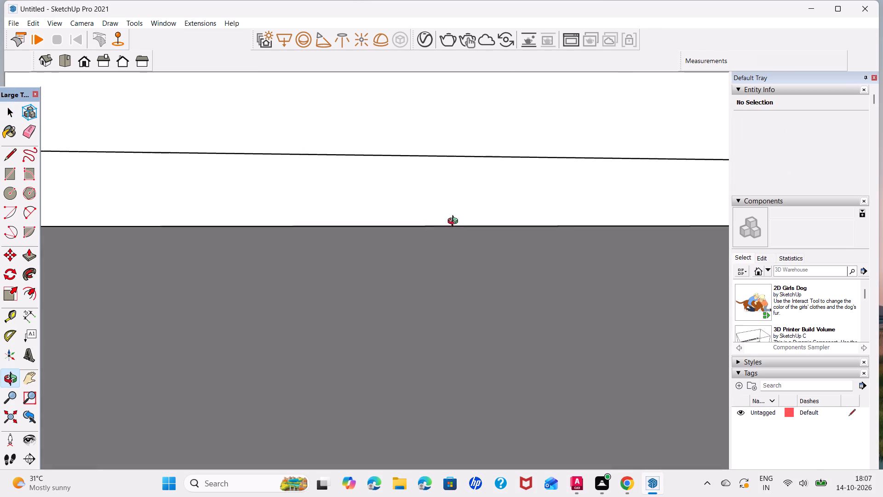
{"action": "middle_click_drag", "start_coordinate": [455, 222], "coordinate": [458, 226]}
{"action": "middle_click_drag", "start_coordinate": [455, 203], "coordinate": [467, 286], "text": "shift"}
{"action": "middle_click_drag", "start_coordinate": [496, 303], "coordinate": [438, 308]}
{"action": "scroll", "coordinate": [442, 310], "scroll_direction": "down", "scroll_amount": 2}
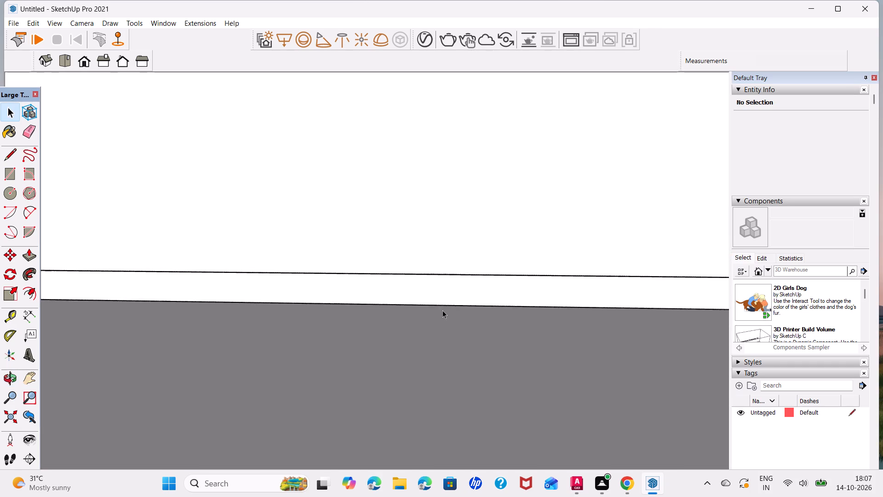
{"action": "scroll", "coordinate": [442, 310], "scroll_direction": "down", "scroll_amount": 17}
Round the base front's lower corner nearest the door with a 2 Point Arc tangent to both edges.
{"action": "scroll", "coordinate": [327, 282], "scroll_direction": "up", "scroll_amount": 6}
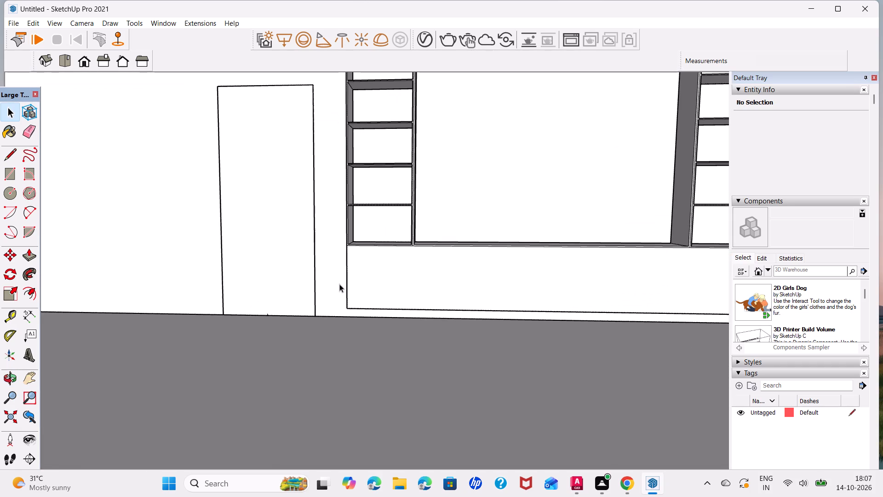
{"action": "left_click", "coordinate": [350, 289]}
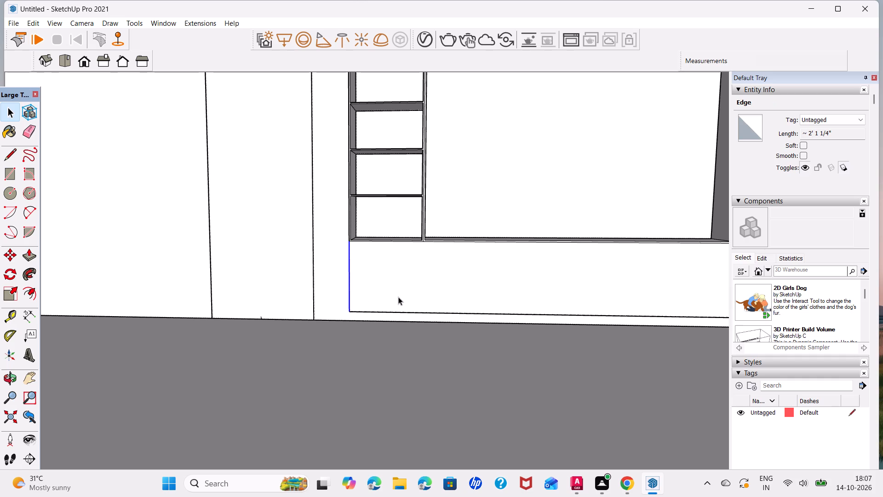
{"action": "middle_click_drag", "start_coordinate": [372, 268], "coordinate": [366, 288]}
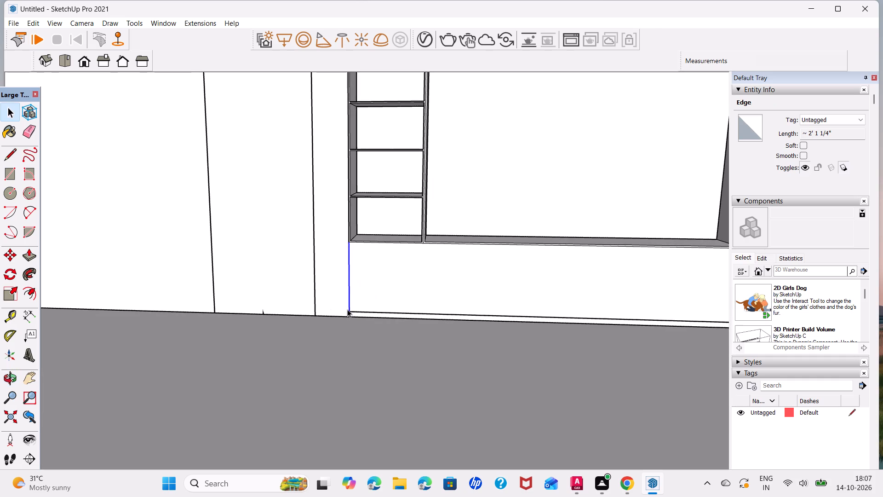
{"action": "left_click", "coordinate": [33, 214]}
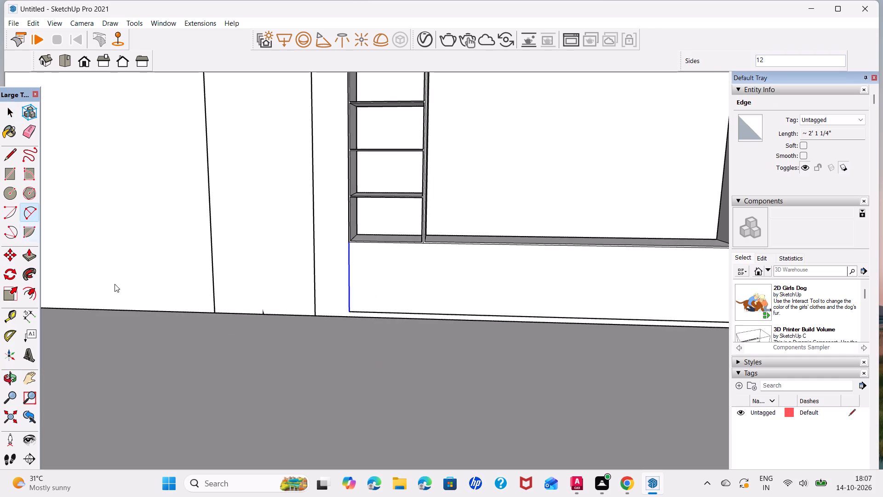
{"action": "left_click", "coordinate": [350, 293]}
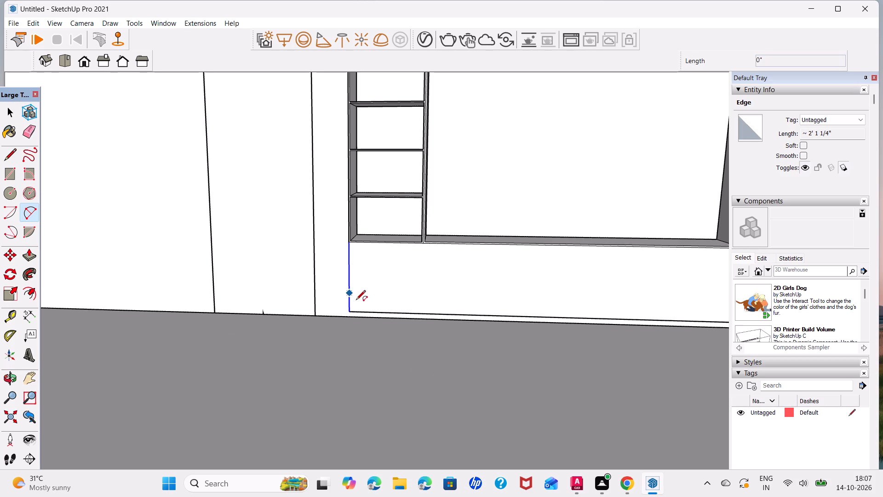
{"action": "double_click", "coordinate": [367, 311]}
Round the base front's lower corner nearest the room corner with a matching tangent 2 Point Arc.
{"action": "scroll", "coordinate": [461, 301], "scroll_direction": "down", "scroll_amount": 4}
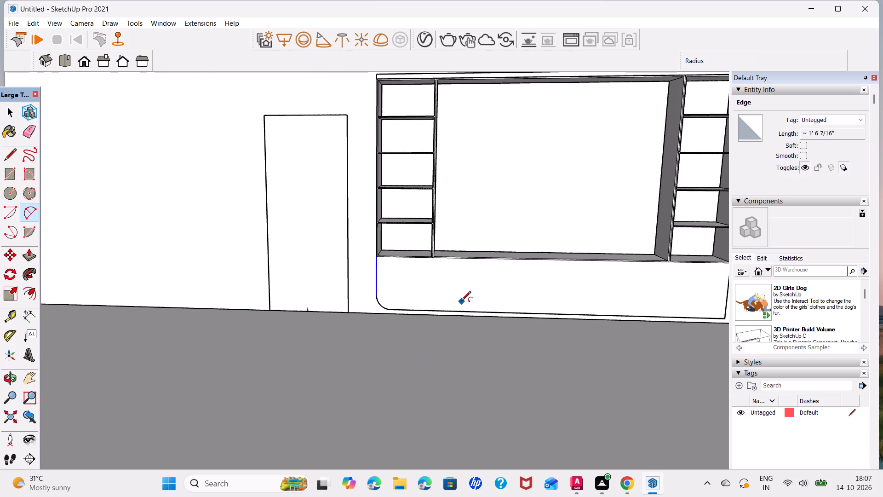
{"action": "middle_click_drag", "start_coordinate": [547, 319], "coordinate": [377, 325]}
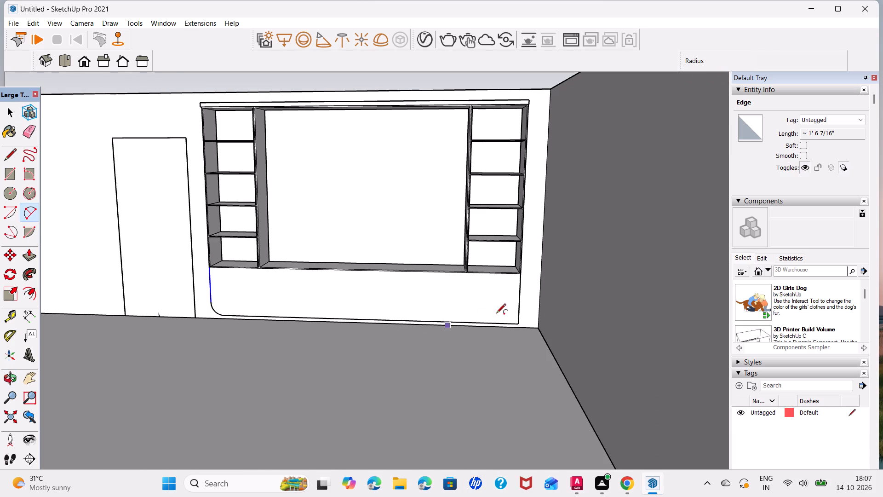
{"action": "left_click", "coordinate": [518, 308]}
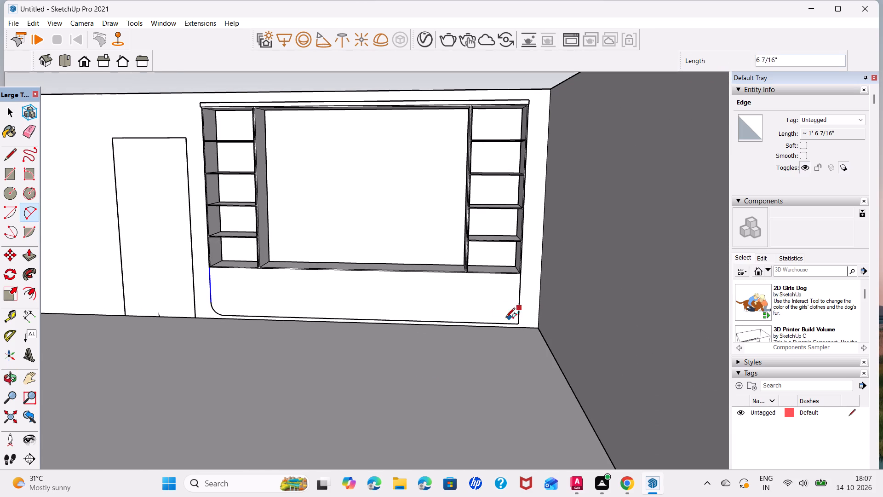
{"action": "double_click", "coordinate": [499, 323]}
{"action": "key", "text": "space"}
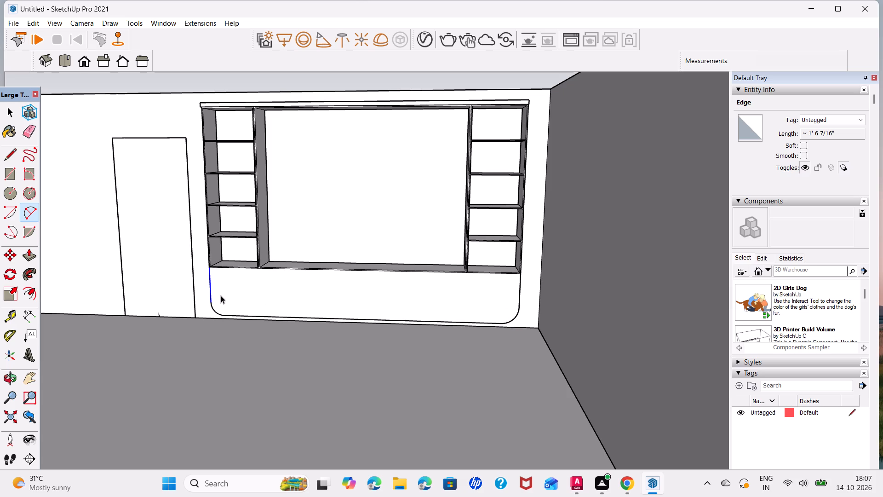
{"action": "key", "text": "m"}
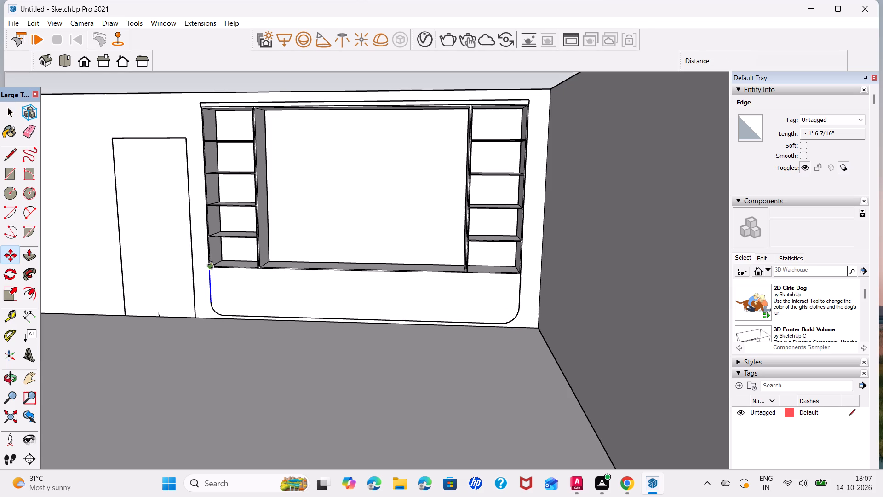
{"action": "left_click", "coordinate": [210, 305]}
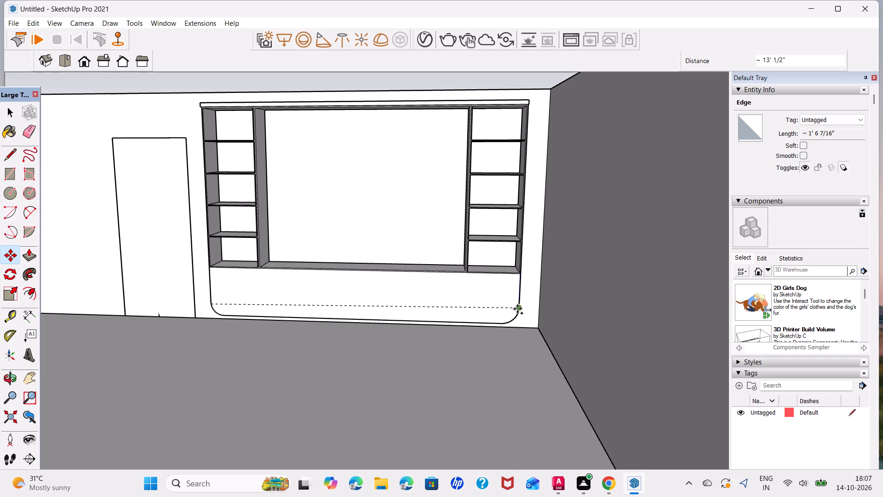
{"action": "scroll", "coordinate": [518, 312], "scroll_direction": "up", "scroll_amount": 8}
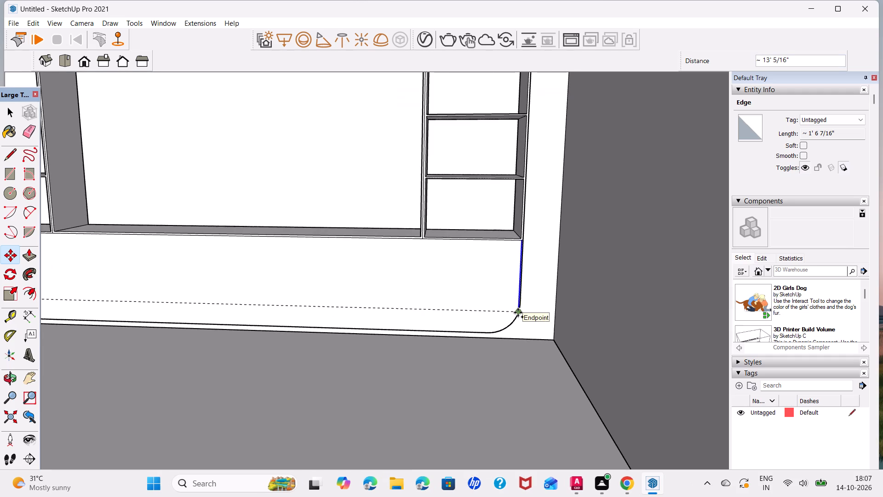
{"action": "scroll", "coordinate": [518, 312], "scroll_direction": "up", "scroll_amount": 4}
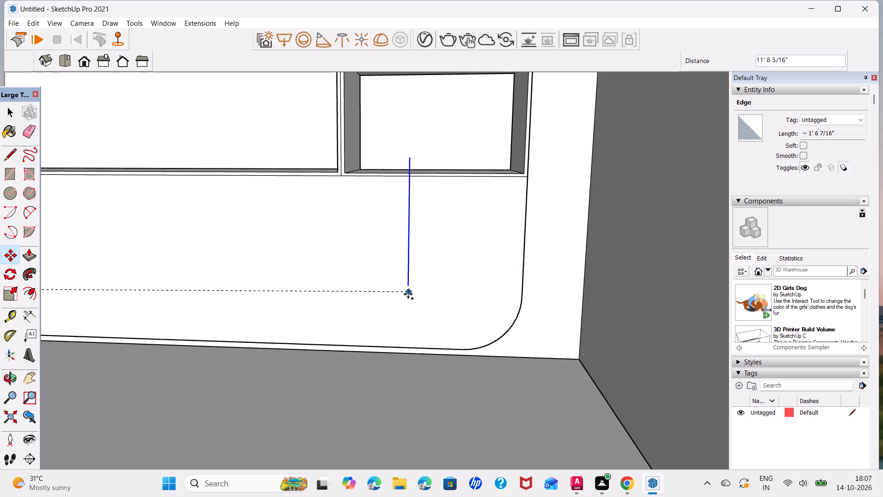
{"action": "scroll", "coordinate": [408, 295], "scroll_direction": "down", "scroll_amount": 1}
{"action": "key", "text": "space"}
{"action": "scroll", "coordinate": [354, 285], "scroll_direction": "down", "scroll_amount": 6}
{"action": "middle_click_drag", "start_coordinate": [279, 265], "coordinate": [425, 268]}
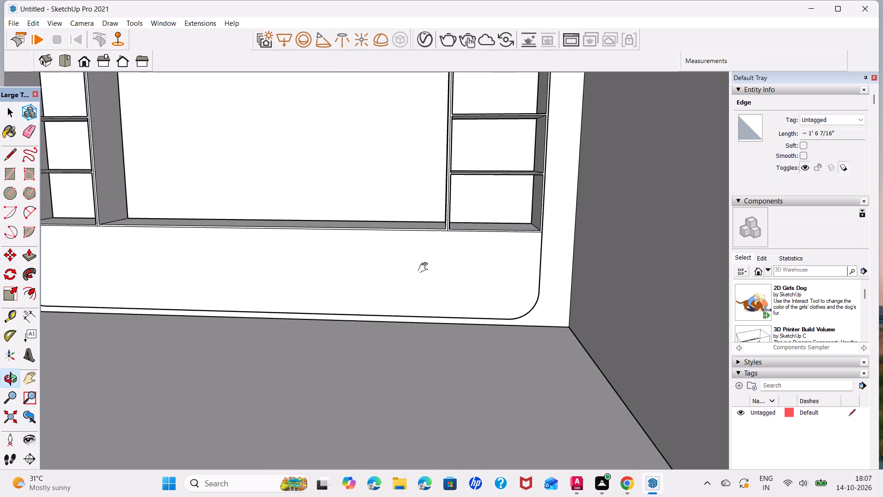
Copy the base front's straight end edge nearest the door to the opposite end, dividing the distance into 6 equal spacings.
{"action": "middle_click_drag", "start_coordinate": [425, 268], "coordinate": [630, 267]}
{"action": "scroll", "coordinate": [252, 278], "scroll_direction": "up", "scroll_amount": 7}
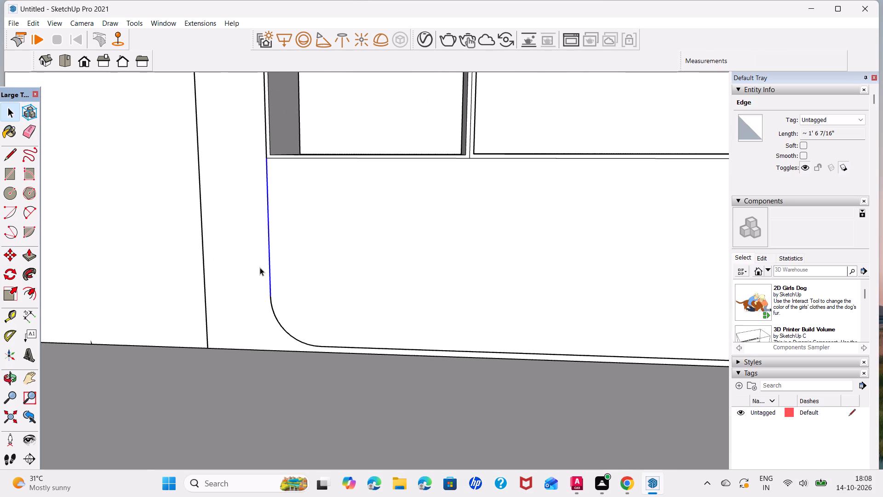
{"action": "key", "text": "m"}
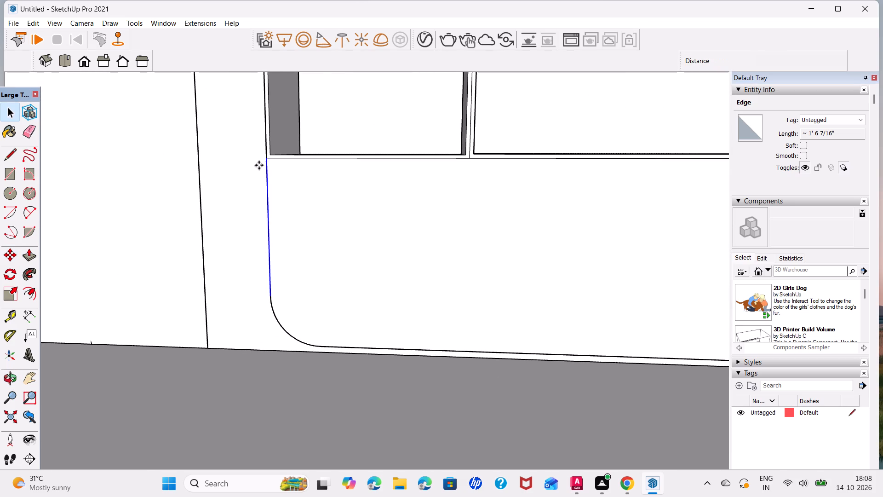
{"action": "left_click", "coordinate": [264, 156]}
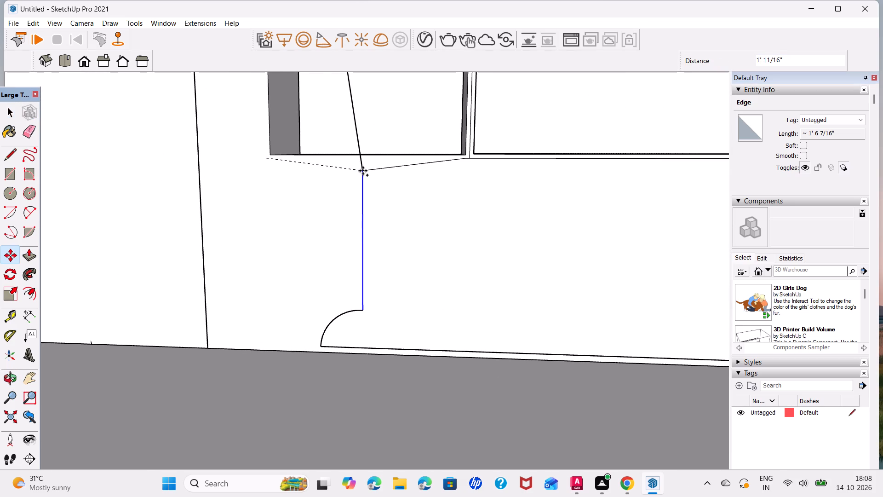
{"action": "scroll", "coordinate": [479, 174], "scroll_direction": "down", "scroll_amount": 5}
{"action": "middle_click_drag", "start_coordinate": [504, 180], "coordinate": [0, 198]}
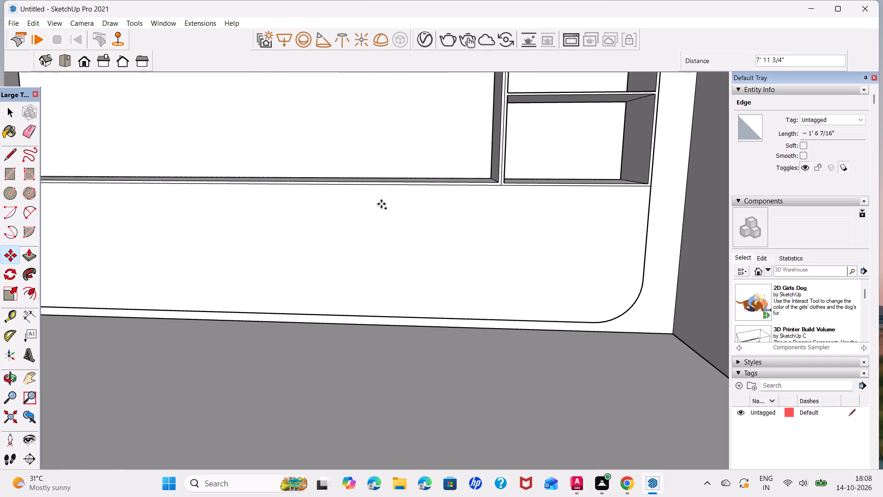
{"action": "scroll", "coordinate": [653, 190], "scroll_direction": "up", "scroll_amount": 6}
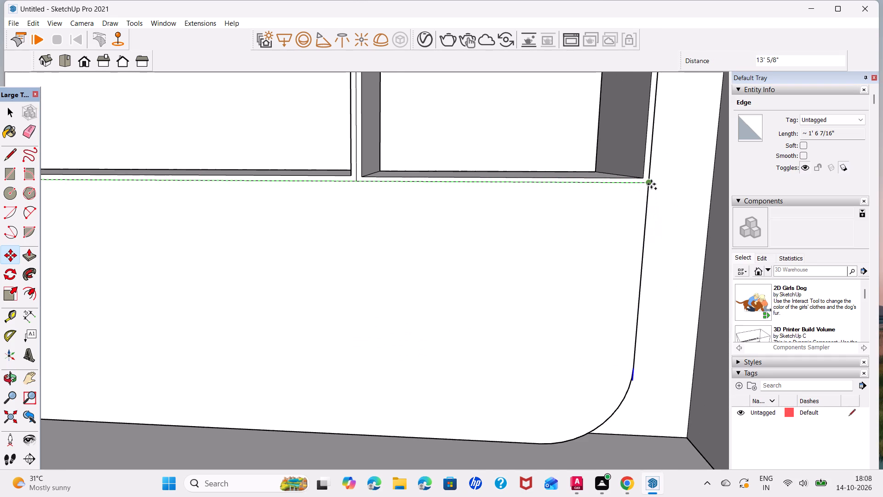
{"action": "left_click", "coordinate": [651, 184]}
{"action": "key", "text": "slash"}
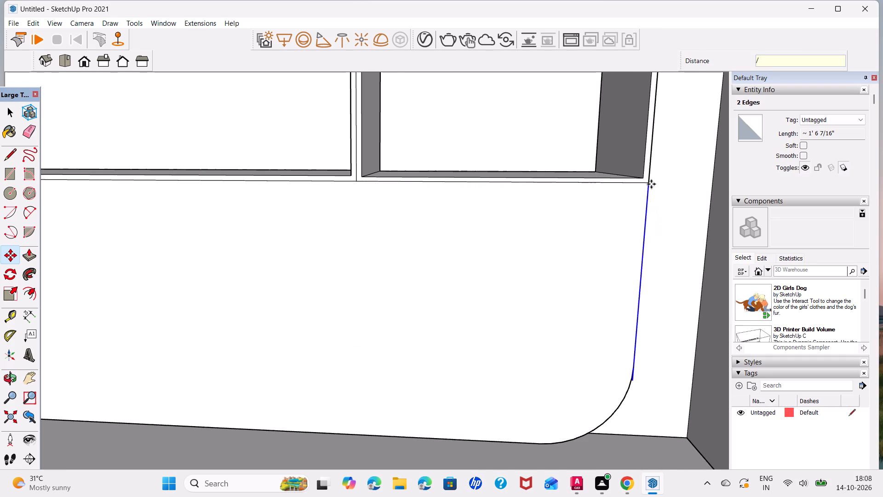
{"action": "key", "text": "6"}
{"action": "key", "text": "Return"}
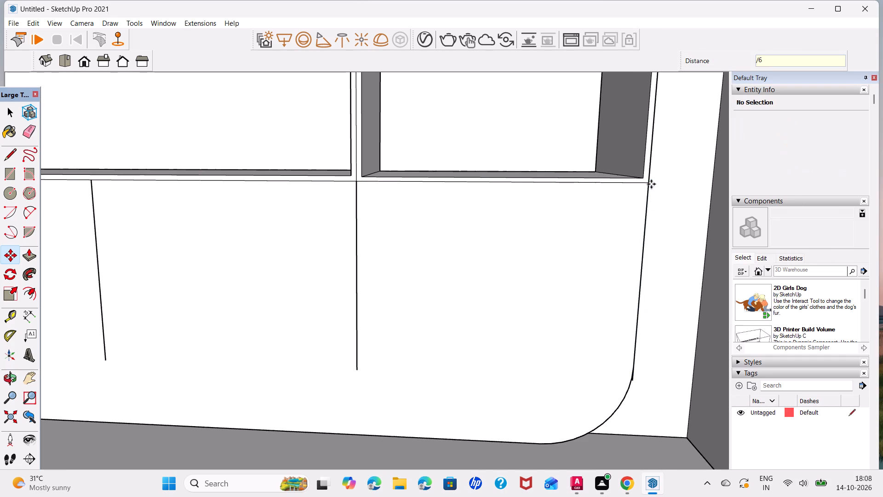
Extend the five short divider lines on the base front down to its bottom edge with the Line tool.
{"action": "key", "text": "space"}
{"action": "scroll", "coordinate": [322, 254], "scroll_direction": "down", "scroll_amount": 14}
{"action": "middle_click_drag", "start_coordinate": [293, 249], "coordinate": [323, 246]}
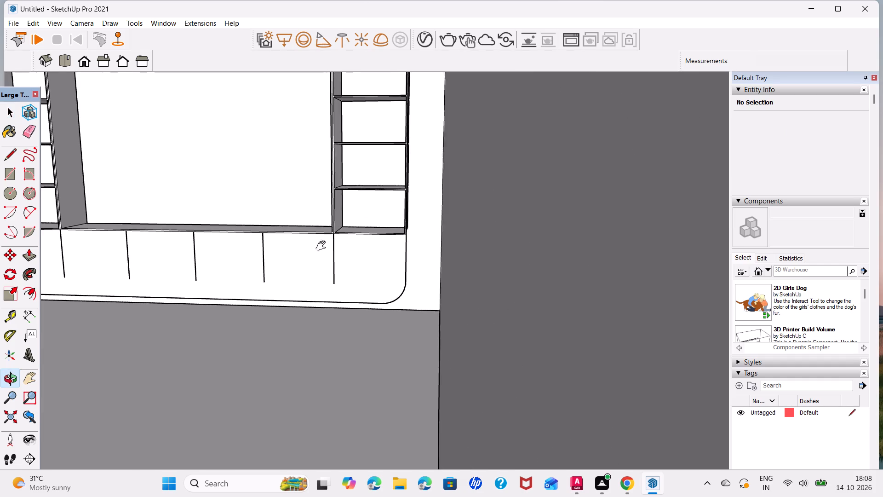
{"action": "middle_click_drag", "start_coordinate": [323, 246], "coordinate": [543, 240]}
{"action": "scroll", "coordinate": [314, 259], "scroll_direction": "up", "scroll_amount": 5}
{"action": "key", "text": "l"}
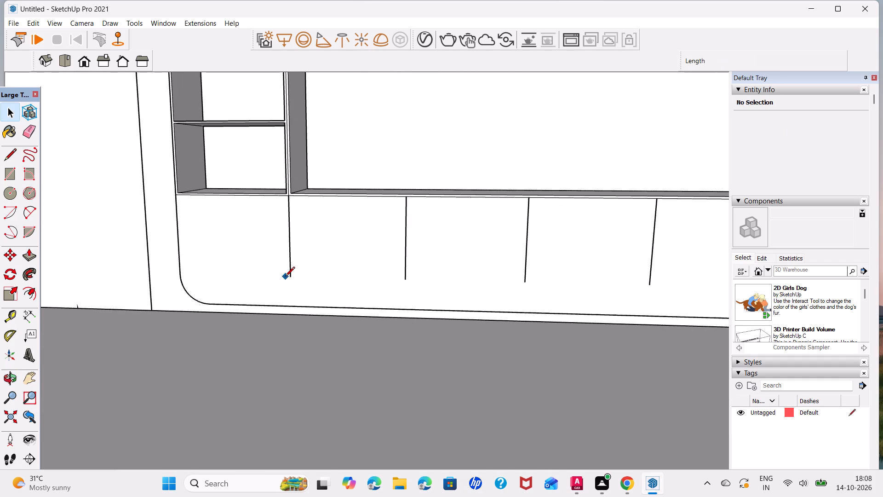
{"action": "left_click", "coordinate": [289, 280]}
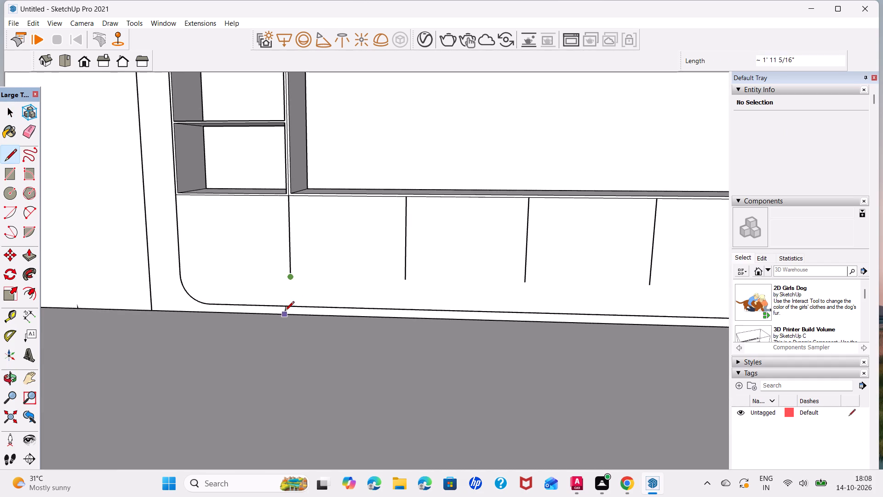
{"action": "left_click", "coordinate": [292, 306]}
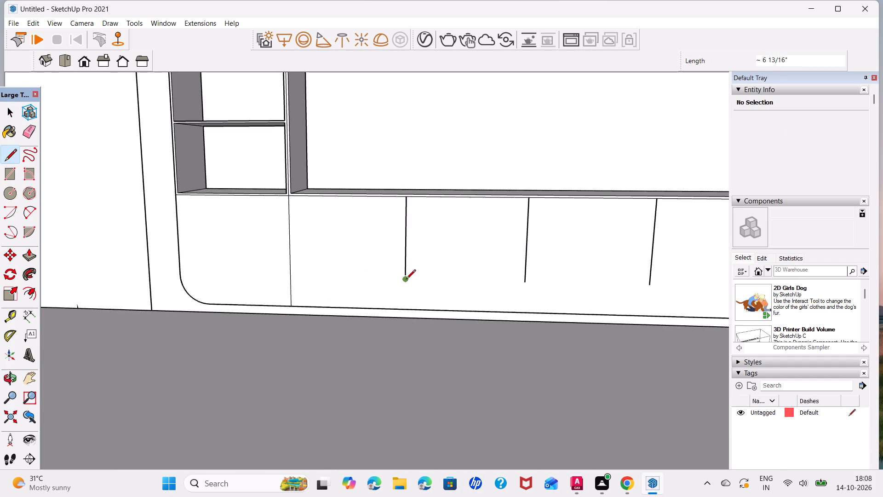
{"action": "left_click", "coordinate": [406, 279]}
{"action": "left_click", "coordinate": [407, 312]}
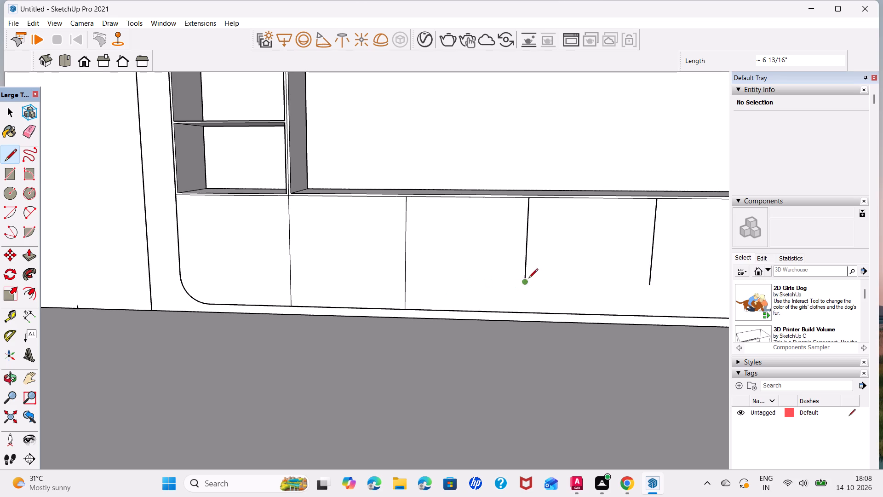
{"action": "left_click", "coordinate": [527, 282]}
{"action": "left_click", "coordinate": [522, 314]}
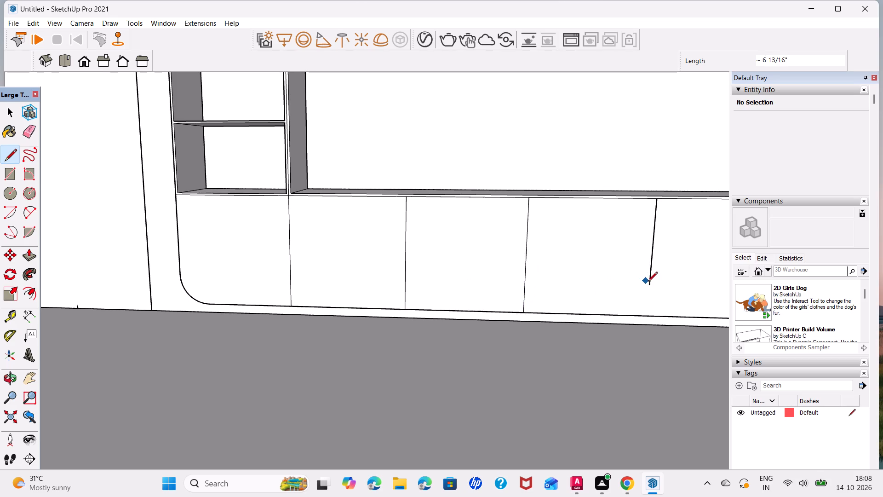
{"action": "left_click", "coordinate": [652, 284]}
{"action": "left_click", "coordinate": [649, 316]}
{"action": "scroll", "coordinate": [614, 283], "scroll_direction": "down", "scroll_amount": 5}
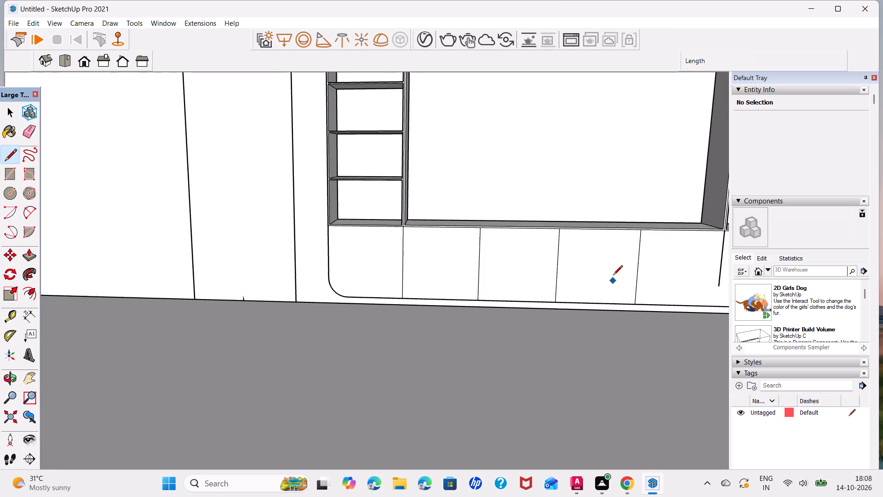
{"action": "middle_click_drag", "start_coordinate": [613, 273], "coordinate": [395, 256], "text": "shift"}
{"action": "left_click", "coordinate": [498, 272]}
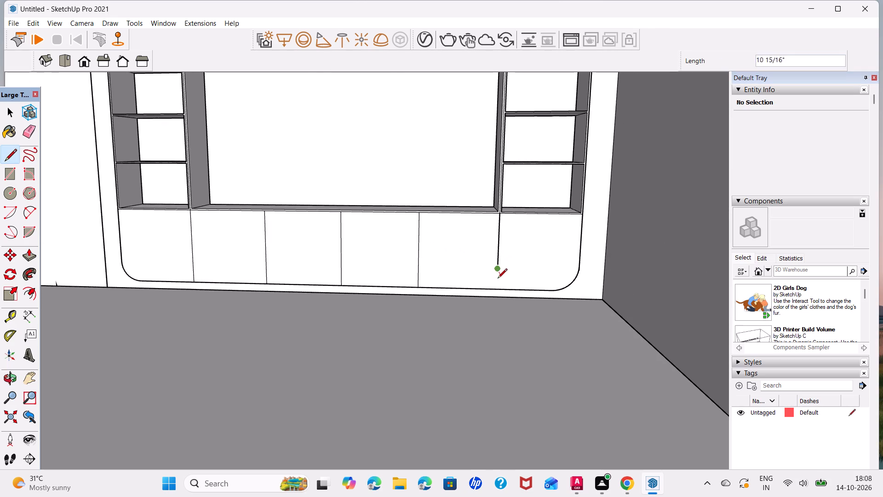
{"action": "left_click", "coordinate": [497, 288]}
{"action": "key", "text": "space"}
Examine the whole wall unit, including its shelf columns, top slab and the open side nearest the door.
{"action": "scroll", "coordinate": [459, 256], "scroll_direction": "down", "scroll_amount": 6}
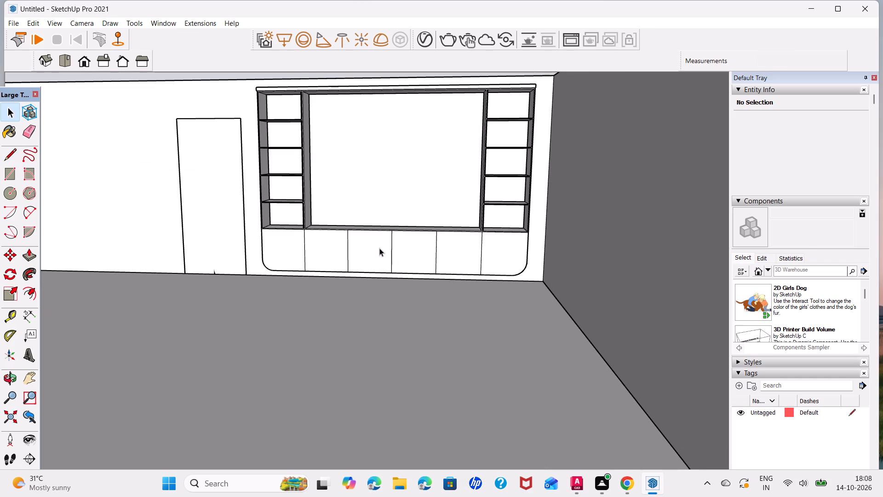
{"action": "middle_click_drag", "start_coordinate": [379, 248], "coordinate": [409, 231]}
{"action": "scroll", "coordinate": [356, 228], "scroll_direction": "down", "scroll_amount": 2}
{"action": "middle_click_drag", "start_coordinate": [344, 216], "coordinate": [377, 224]}
{"action": "scroll", "coordinate": [367, 109], "scroll_direction": "up", "scroll_amount": 11}
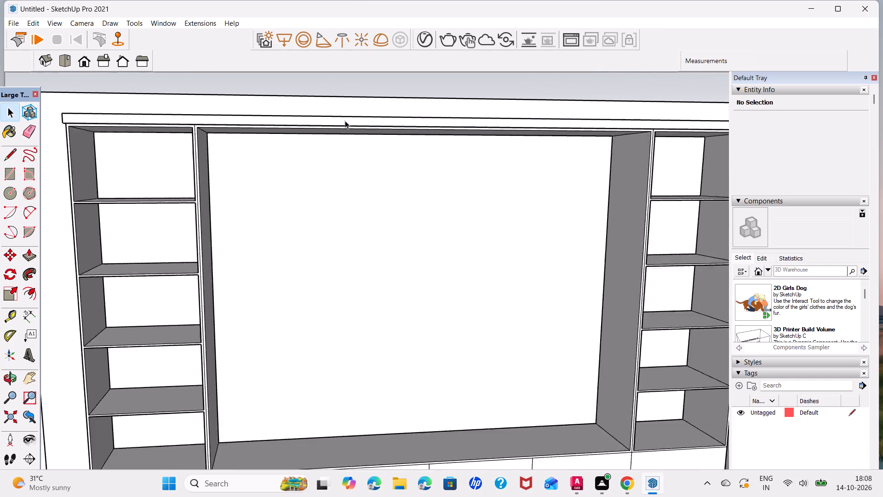
{"action": "scroll", "coordinate": [345, 121], "scroll_direction": "up", "scroll_amount": 2}
{"action": "scroll", "coordinate": [247, 125], "scroll_direction": "down", "scroll_amount": 3}
{"action": "middle_click_drag", "start_coordinate": [247, 126], "coordinate": [254, 127]}
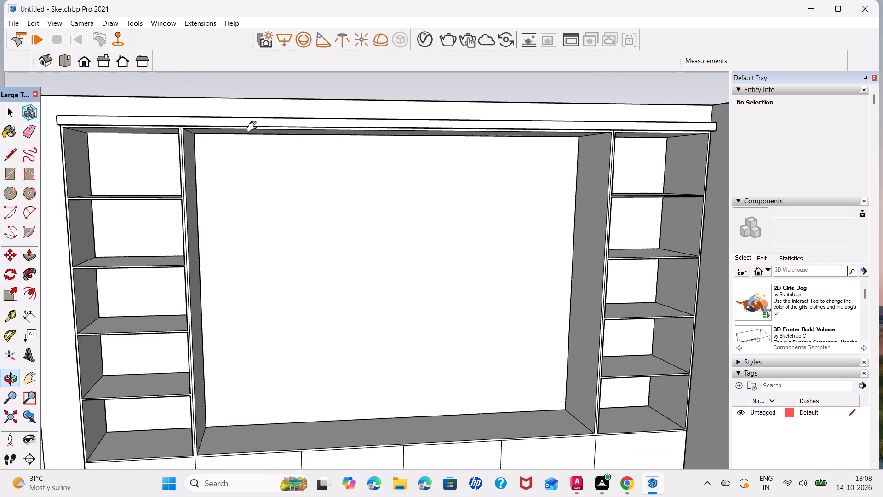
{"action": "middle_click_drag", "start_coordinate": [254, 127], "coordinate": [384, 149]}
{"action": "scroll", "coordinate": [209, 147], "scroll_direction": "up", "scroll_amount": 6}
{"action": "middle_click_drag", "start_coordinate": [209, 147], "coordinate": [315, 155]}
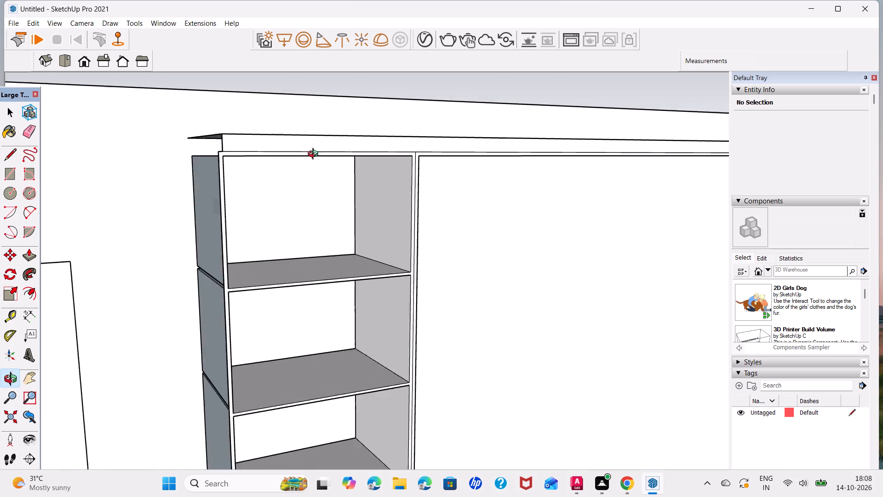
{"action": "middle_click_drag", "start_coordinate": [315, 155], "coordinate": [522, 141]}
{"action": "scroll", "coordinate": [430, 205], "scroll_direction": "down", "scroll_amount": 2}
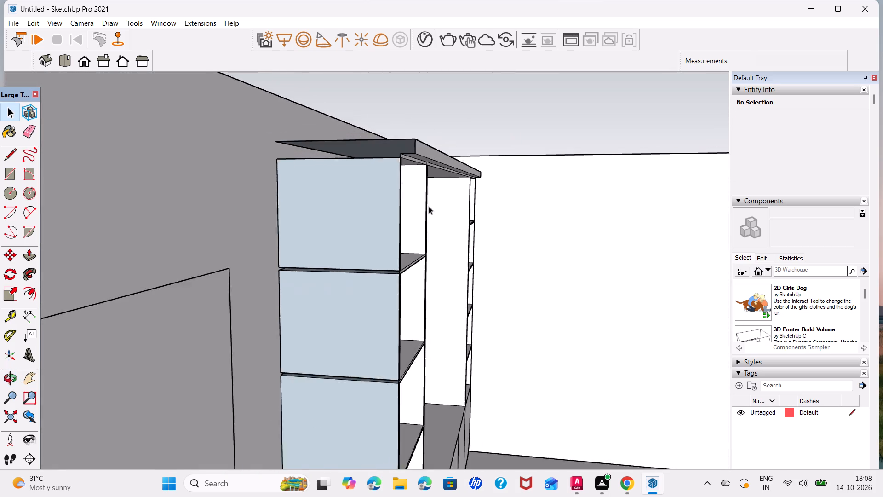
{"action": "scroll", "coordinate": [429, 206], "scroll_direction": "down", "scroll_amount": 5}
{"action": "middle_click_drag", "start_coordinate": [429, 277], "coordinate": [337, 155]}
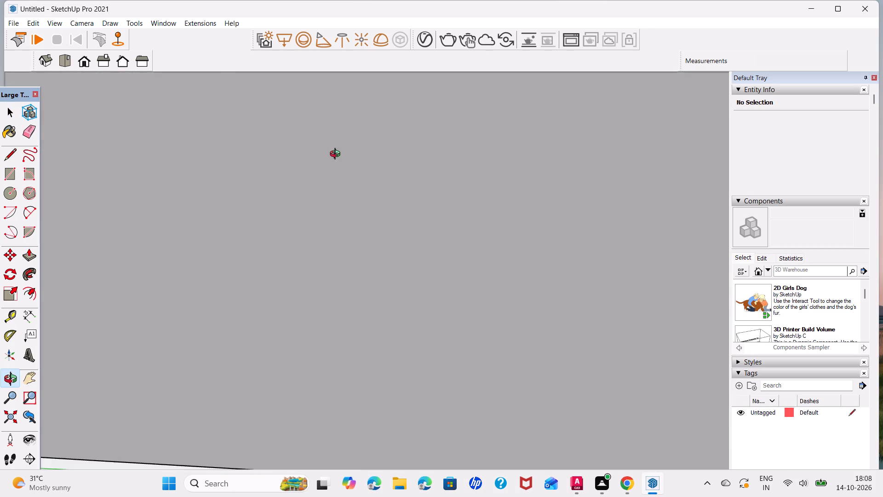
{"action": "middle_click_drag", "start_coordinate": [337, 155], "coordinate": [213, 225]}
{"action": "scroll", "coordinate": [277, 247], "scroll_direction": "down", "scroll_amount": 6}
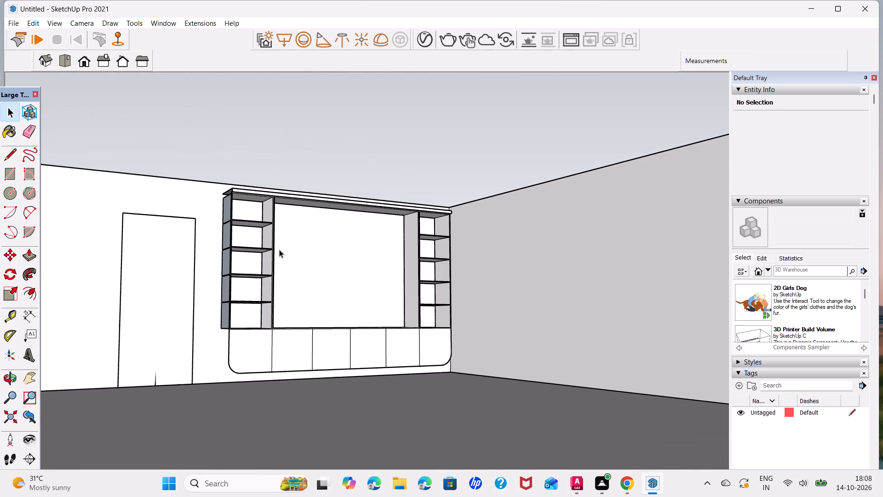
Undo the base dividers, rounded corners, side-edge deletions and the recess of the strip along the floor.
{"action": "key", "text": "ctrl+z"}
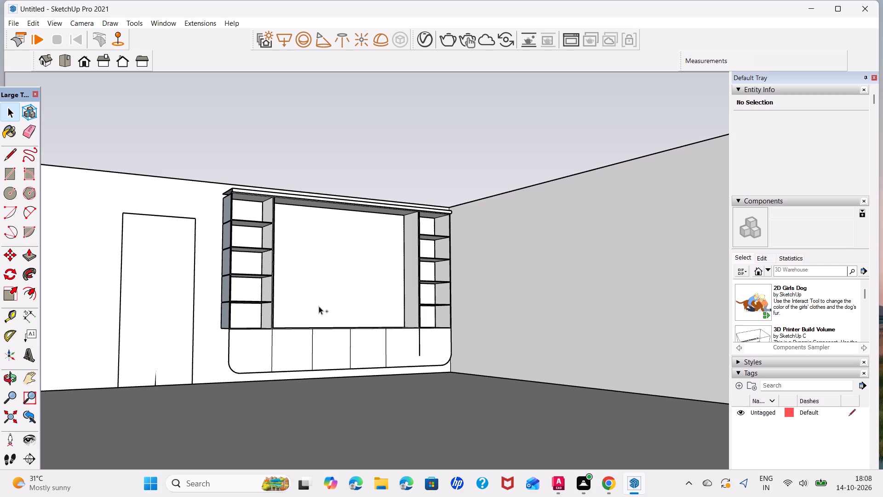
{"action": "key", "text": "ctrl+z"}
{"action": "key", "text": "ctrl+z"}
{"action": "key", "text": "ctrl+z"}
{"action": "key", "text": "ctrl+z"}
{"action": "key", "text": "ctrl+z"}
{"action": "key", "text": "ctrl+z"}
{"action": "key", "text": "ctrl+z"}
{"action": "key", "text": "ctrl+z"}
{"action": "key", "text": "ctrl+z"}
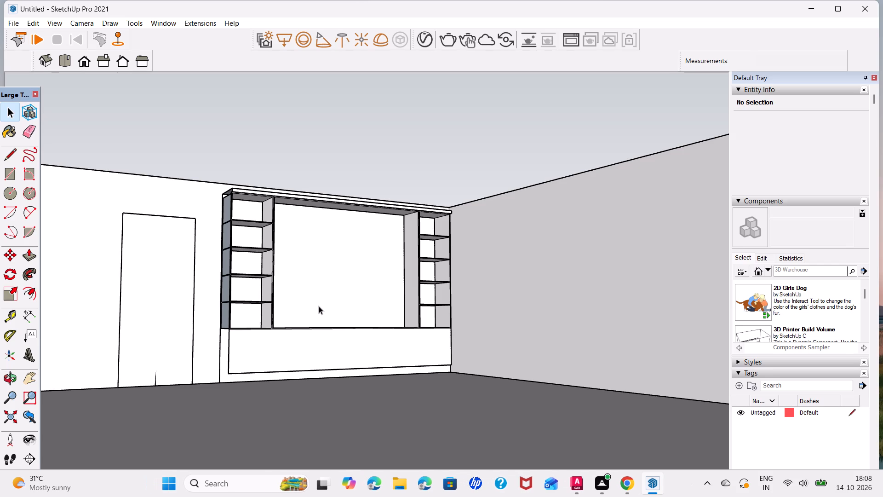
{"action": "key", "text": "ctrl+z"}
{"action": "key", "text": "ctrl+z"}
{"action": "key", "text": "ctrl+z"}
{"action": "key", "text": "ctrl+z"}
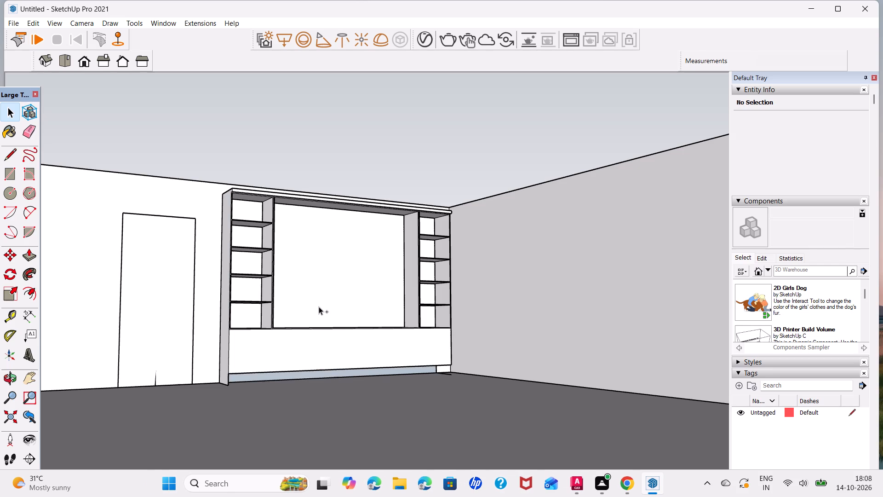
{"action": "key", "text": "ctrl+z"}
{"action": "key", "text": "ctrl+z"}
{"action": "key", "text": "ctrl+z"}
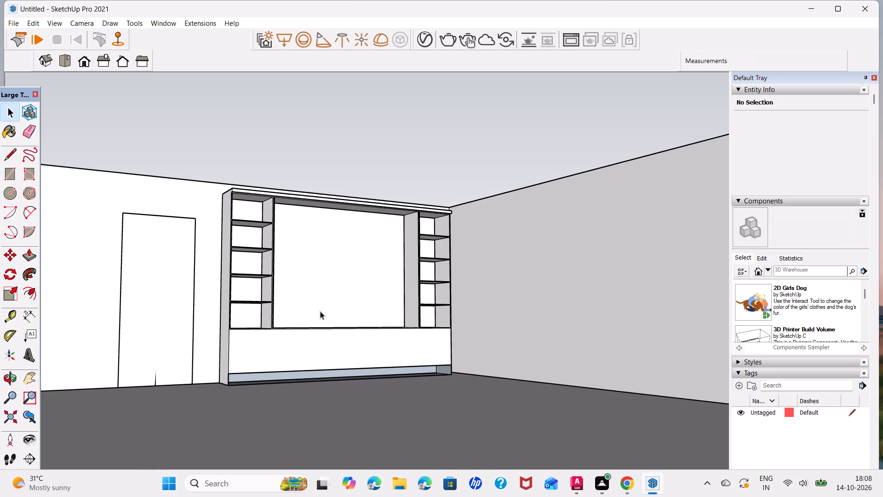
{"action": "key", "text": "ctrl+z"}
Push the strip along the base's bottom back 1' 6" to the wall, leaving the base floating above the floor.
{"action": "left_click", "coordinate": [331, 376]}
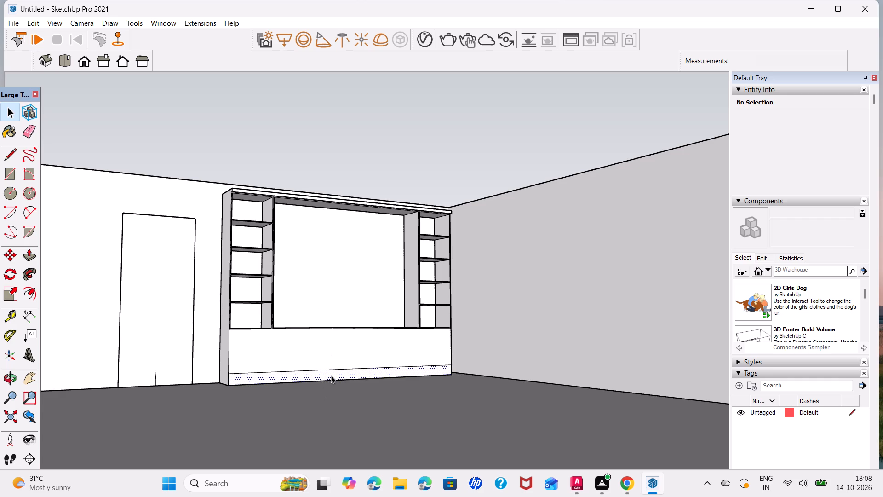
{"action": "key", "text": "p"}
{"action": "left_click", "coordinate": [331, 376]}
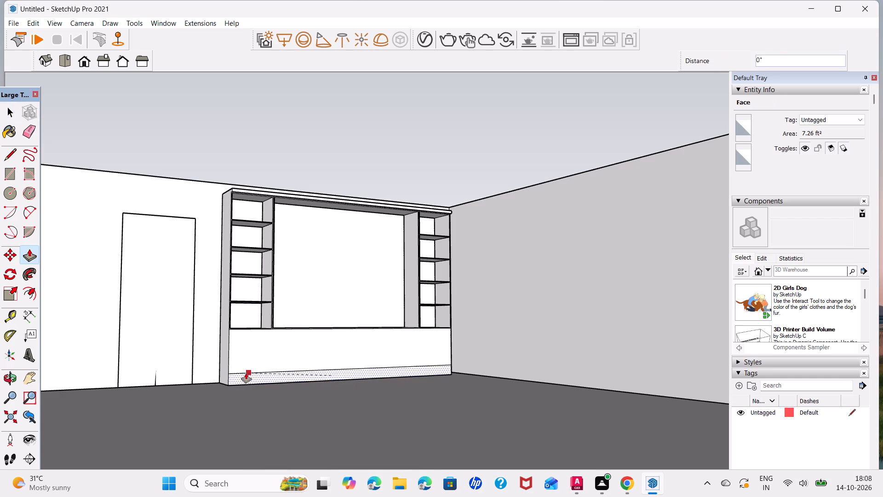
{"action": "left_click", "coordinate": [221, 381]}
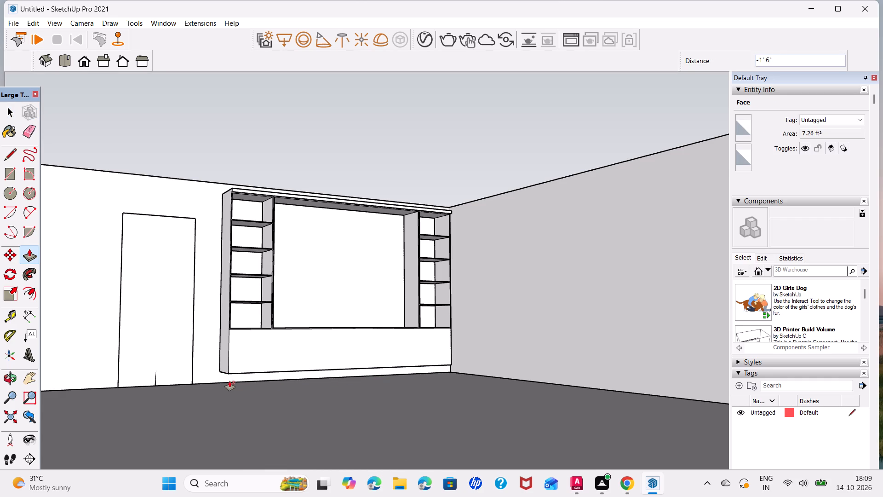
Copy the base front's vertical end edge nearest the door to the opposite end, dividing the front into 8 equal bays.
{"action": "middle_click_drag", "start_coordinate": [264, 380], "coordinate": [347, 358]}
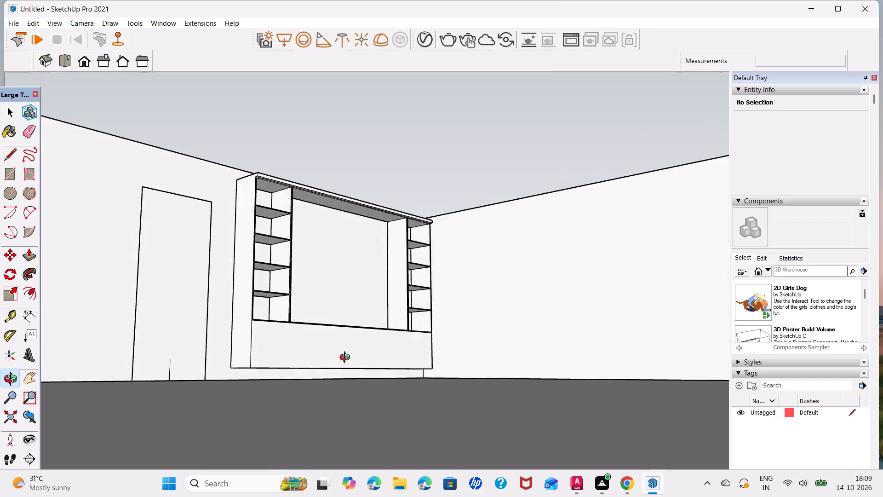
{"action": "middle_click_drag", "start_coordinate": [347, 358], "coordinate": [194, 369]}
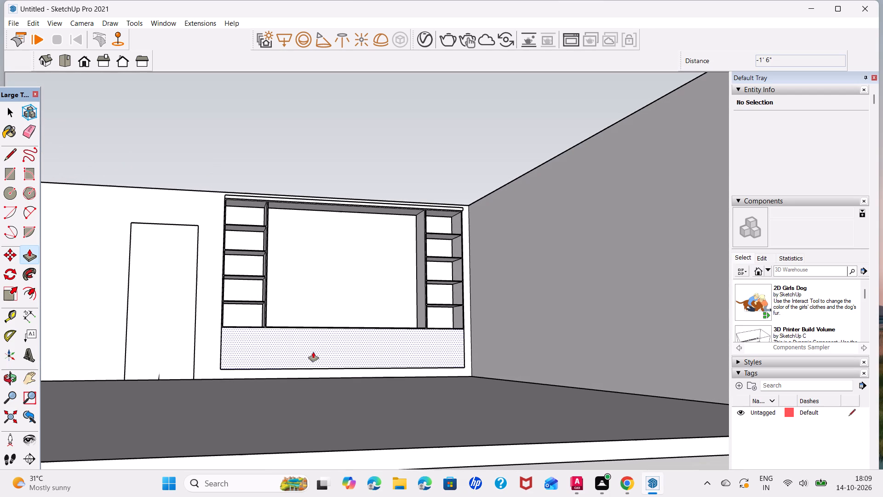
{"action": "key", "text": "space"}
{"action": "scroll", "coordinate": [222, 346], "scroll_direction": "up", "scroll_amount": 6}
{"action": "left_click", "coordinate": [222, 346]}
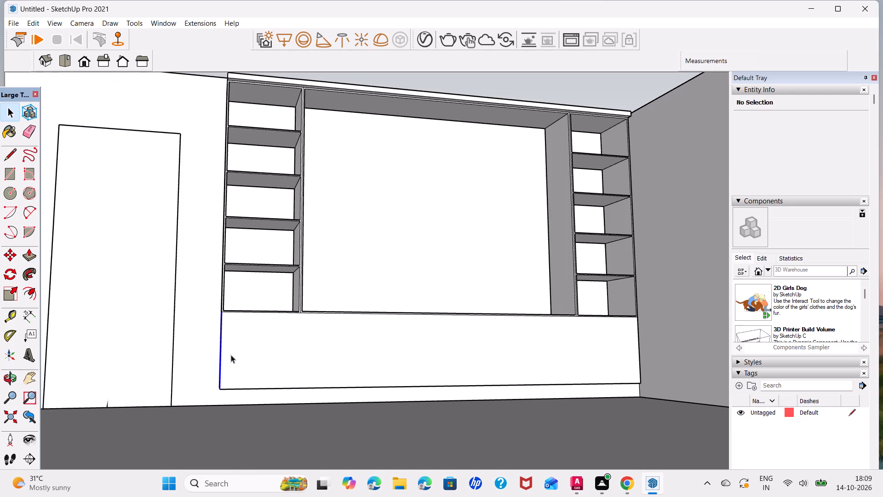
{"action": "key", "text": "m"}
{"action": "left_click", "coordinate": [219, 390]}
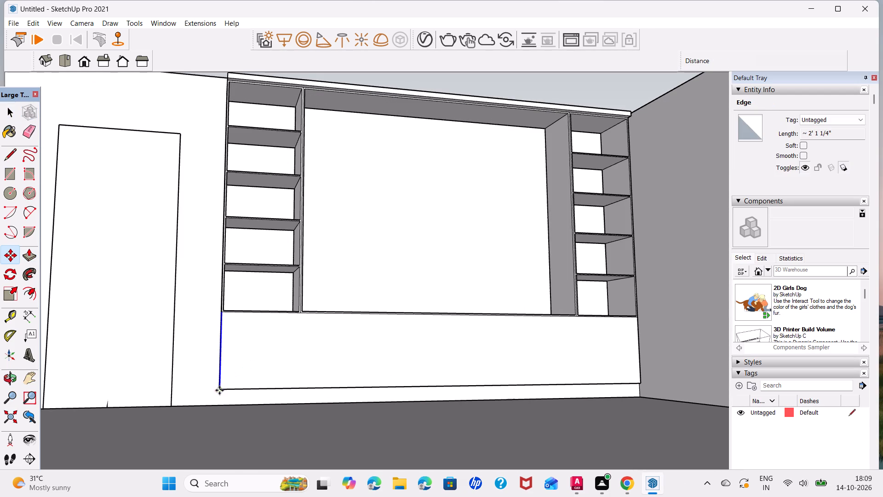
{"action": "left_click", "coordinate": [642, 383]}
{"action": "type", "text": "/8"}
{"action": "key", "text": "Return"}
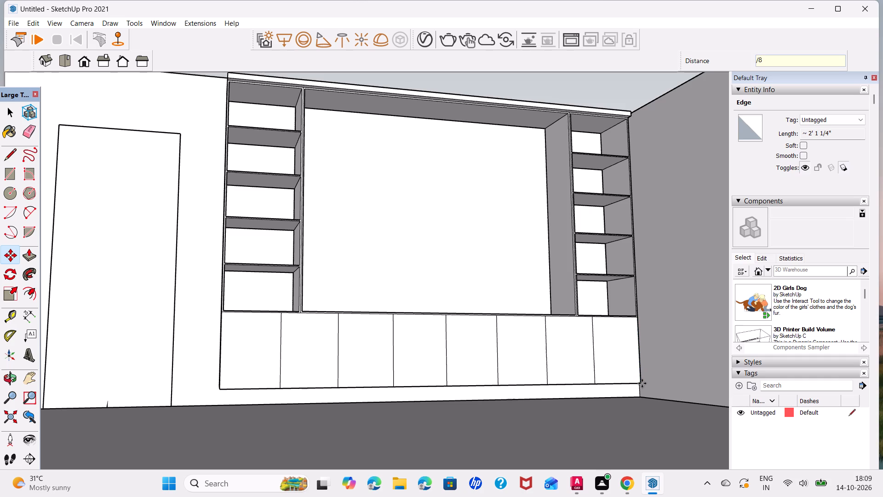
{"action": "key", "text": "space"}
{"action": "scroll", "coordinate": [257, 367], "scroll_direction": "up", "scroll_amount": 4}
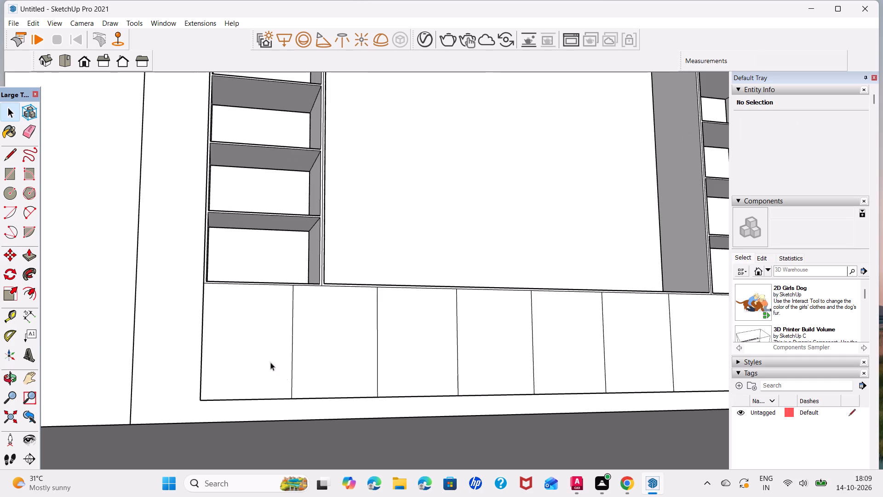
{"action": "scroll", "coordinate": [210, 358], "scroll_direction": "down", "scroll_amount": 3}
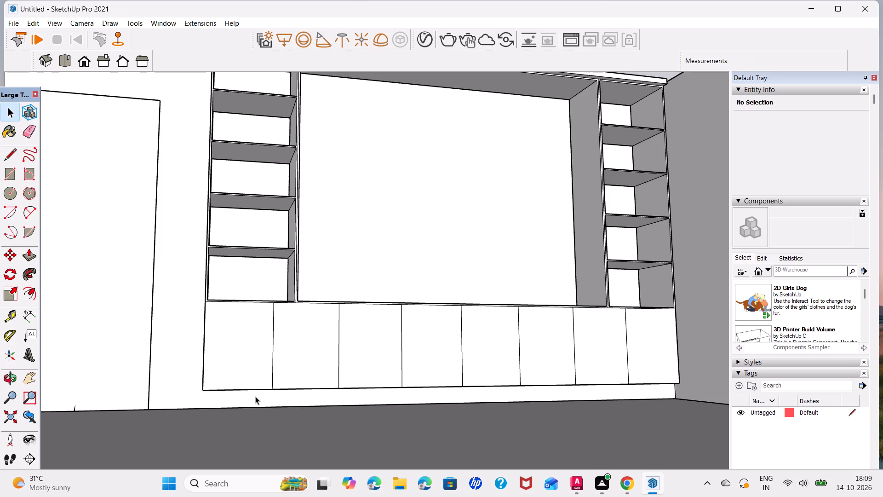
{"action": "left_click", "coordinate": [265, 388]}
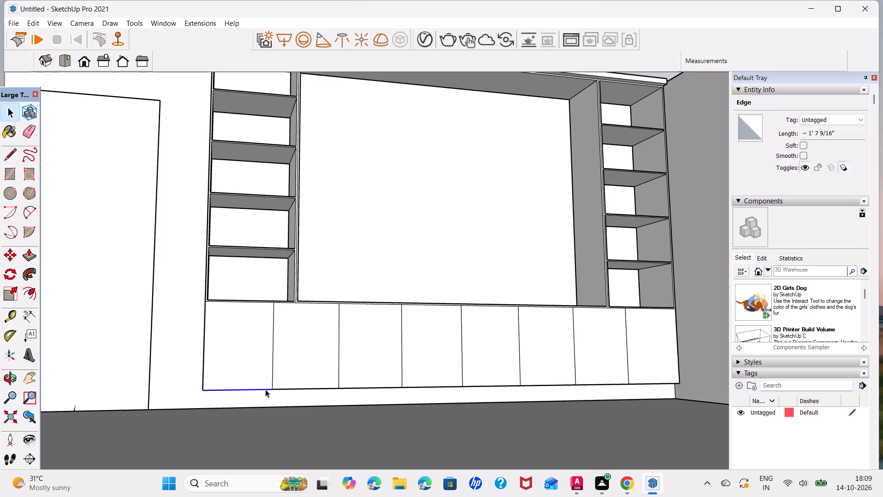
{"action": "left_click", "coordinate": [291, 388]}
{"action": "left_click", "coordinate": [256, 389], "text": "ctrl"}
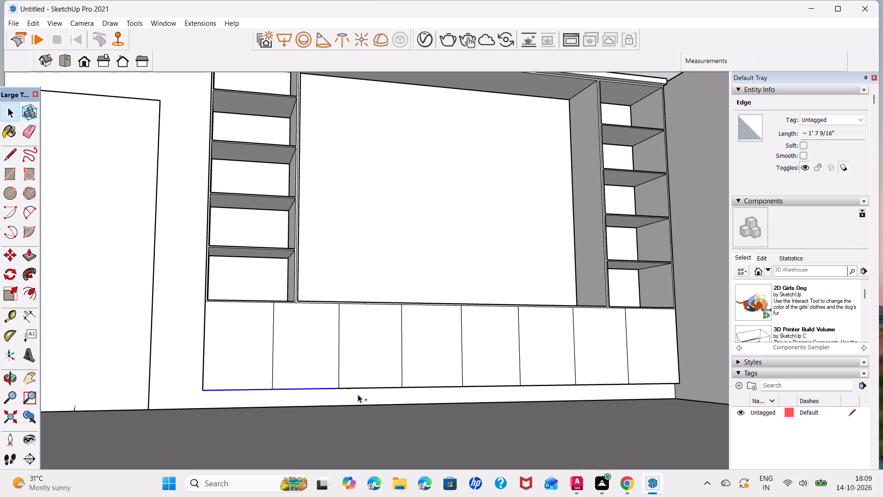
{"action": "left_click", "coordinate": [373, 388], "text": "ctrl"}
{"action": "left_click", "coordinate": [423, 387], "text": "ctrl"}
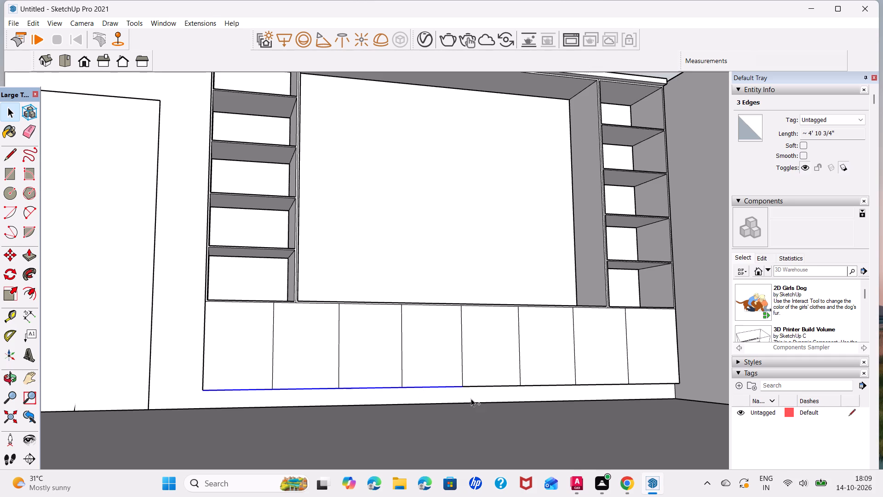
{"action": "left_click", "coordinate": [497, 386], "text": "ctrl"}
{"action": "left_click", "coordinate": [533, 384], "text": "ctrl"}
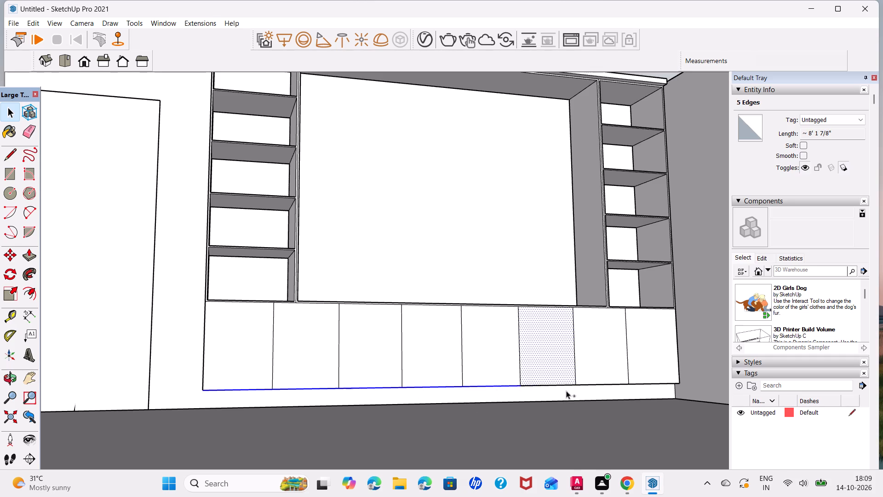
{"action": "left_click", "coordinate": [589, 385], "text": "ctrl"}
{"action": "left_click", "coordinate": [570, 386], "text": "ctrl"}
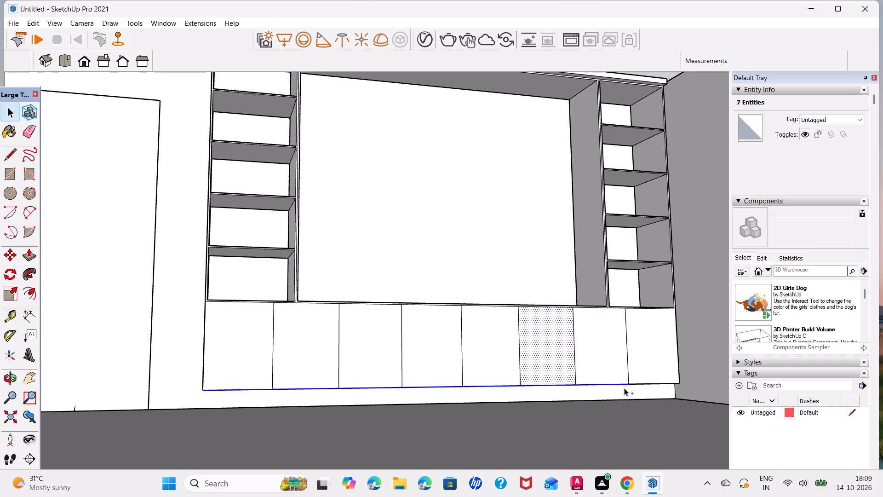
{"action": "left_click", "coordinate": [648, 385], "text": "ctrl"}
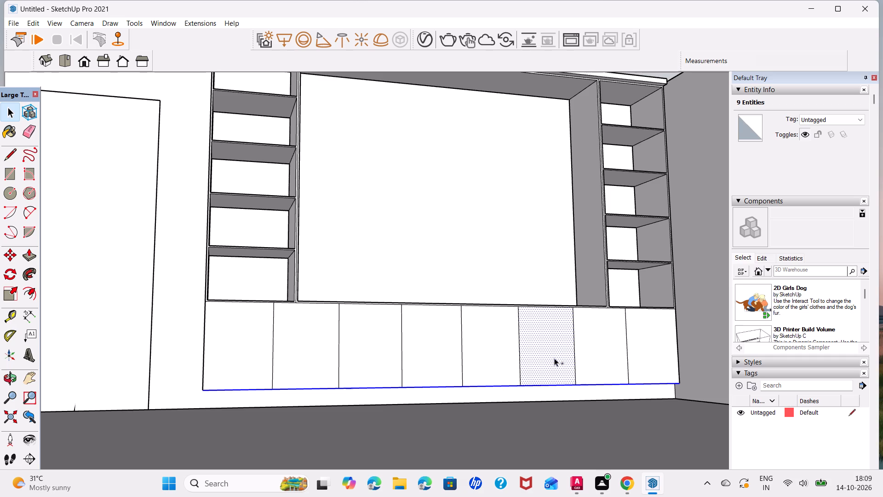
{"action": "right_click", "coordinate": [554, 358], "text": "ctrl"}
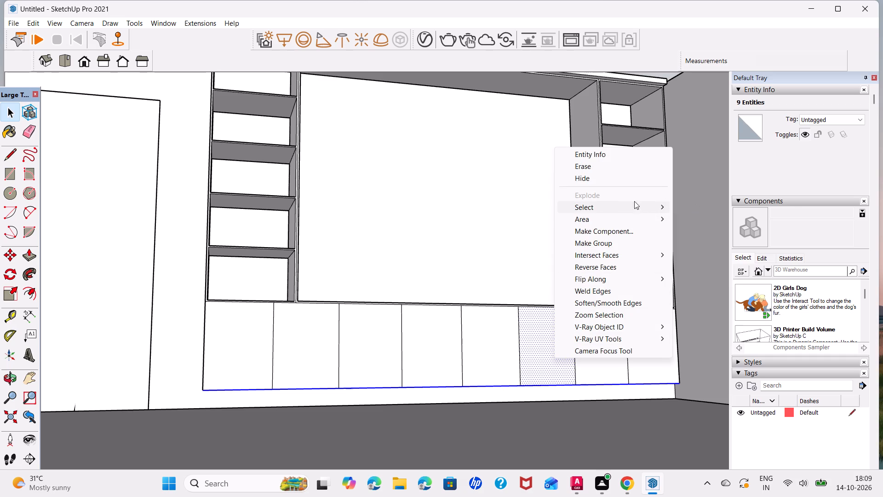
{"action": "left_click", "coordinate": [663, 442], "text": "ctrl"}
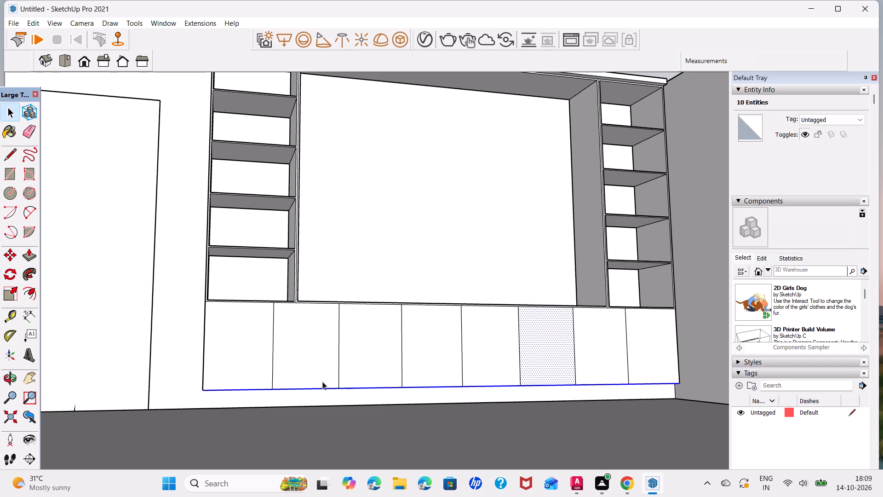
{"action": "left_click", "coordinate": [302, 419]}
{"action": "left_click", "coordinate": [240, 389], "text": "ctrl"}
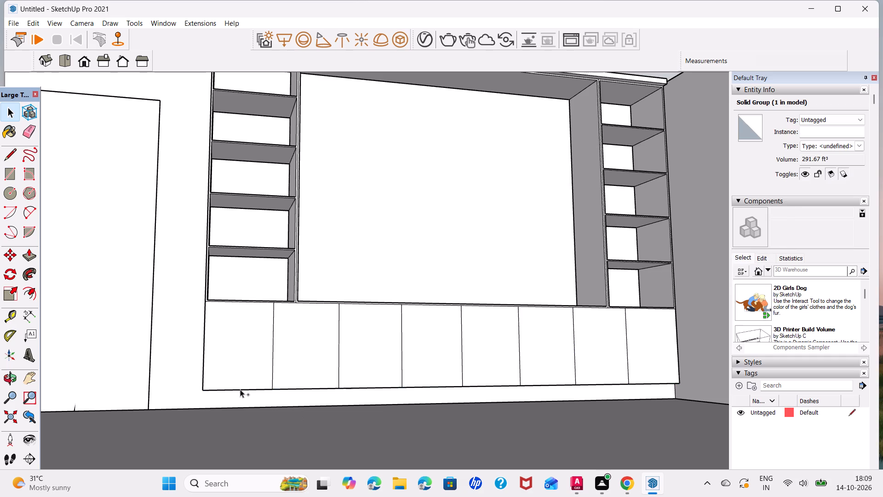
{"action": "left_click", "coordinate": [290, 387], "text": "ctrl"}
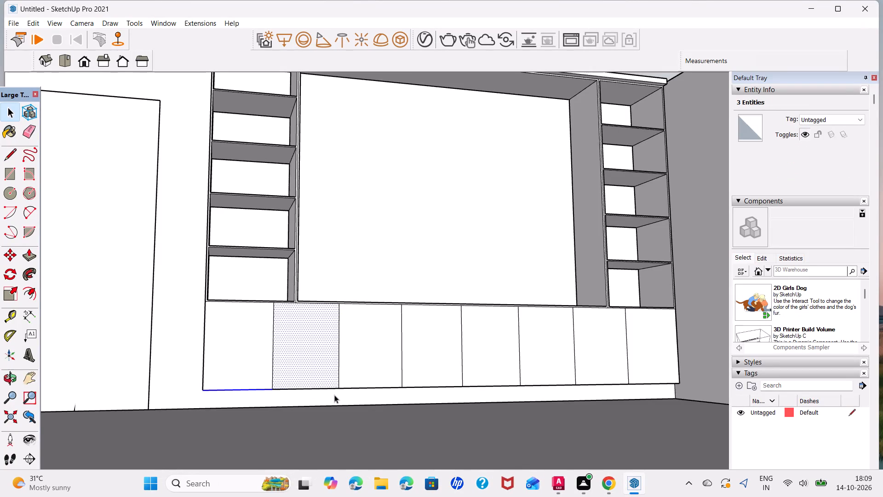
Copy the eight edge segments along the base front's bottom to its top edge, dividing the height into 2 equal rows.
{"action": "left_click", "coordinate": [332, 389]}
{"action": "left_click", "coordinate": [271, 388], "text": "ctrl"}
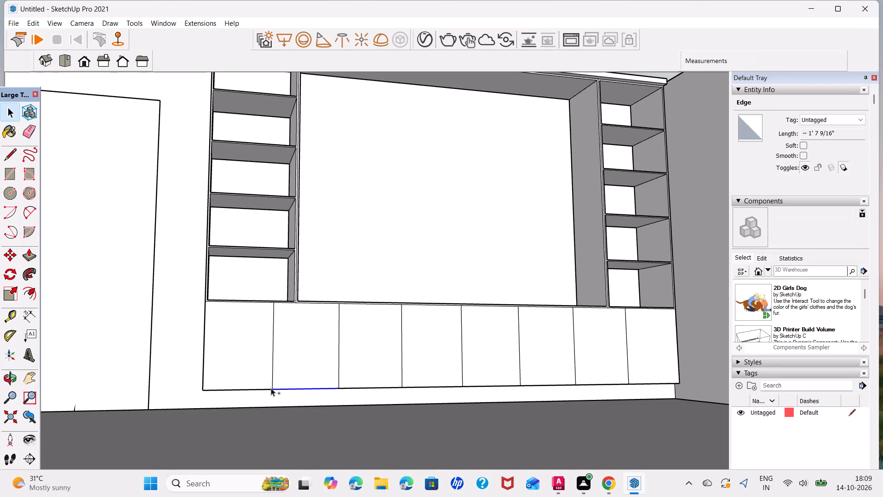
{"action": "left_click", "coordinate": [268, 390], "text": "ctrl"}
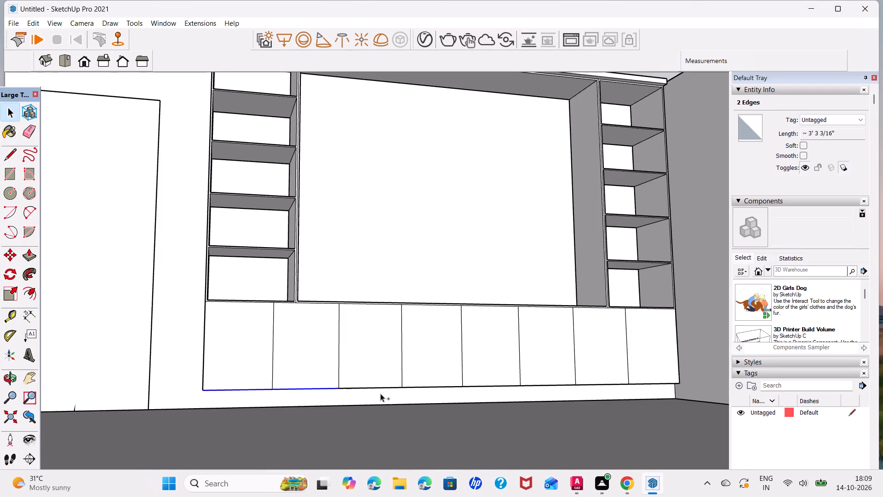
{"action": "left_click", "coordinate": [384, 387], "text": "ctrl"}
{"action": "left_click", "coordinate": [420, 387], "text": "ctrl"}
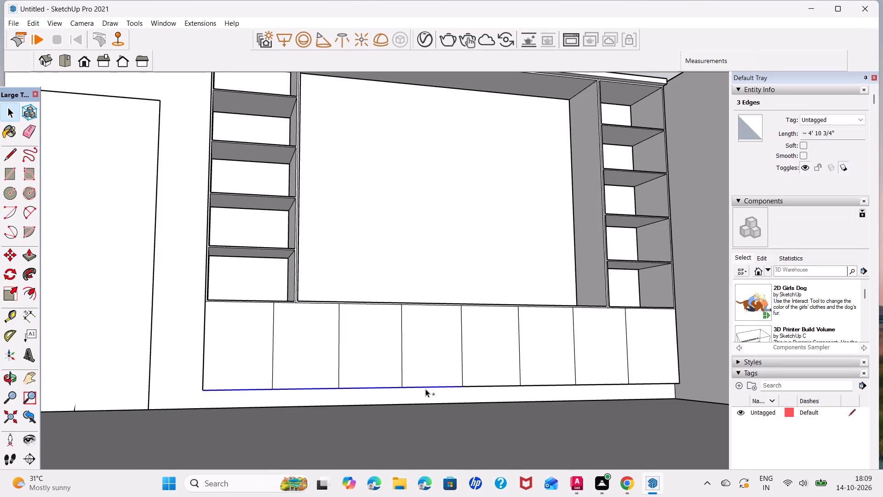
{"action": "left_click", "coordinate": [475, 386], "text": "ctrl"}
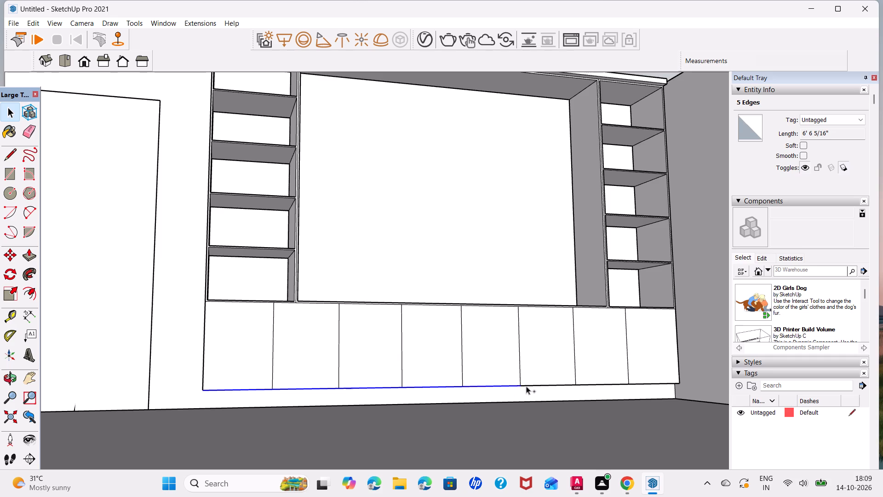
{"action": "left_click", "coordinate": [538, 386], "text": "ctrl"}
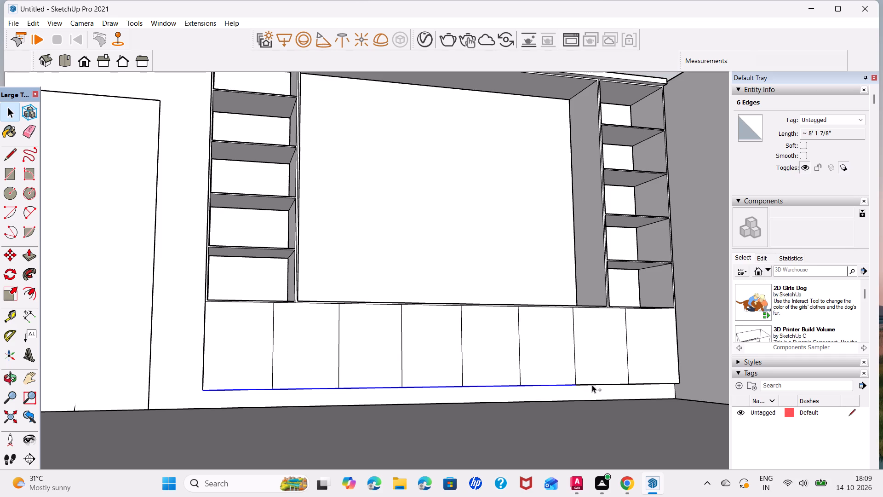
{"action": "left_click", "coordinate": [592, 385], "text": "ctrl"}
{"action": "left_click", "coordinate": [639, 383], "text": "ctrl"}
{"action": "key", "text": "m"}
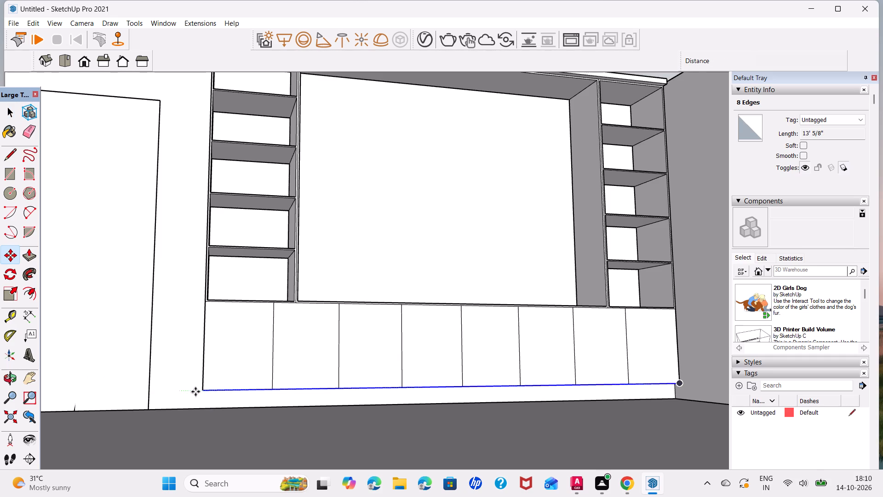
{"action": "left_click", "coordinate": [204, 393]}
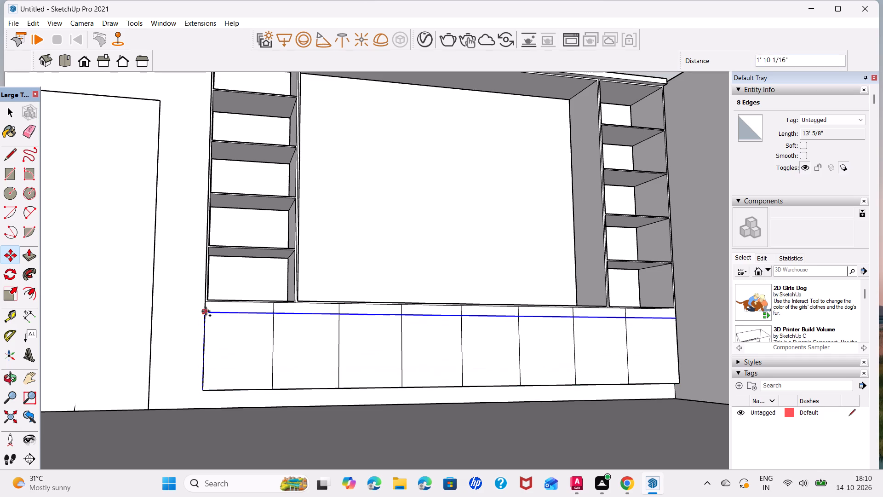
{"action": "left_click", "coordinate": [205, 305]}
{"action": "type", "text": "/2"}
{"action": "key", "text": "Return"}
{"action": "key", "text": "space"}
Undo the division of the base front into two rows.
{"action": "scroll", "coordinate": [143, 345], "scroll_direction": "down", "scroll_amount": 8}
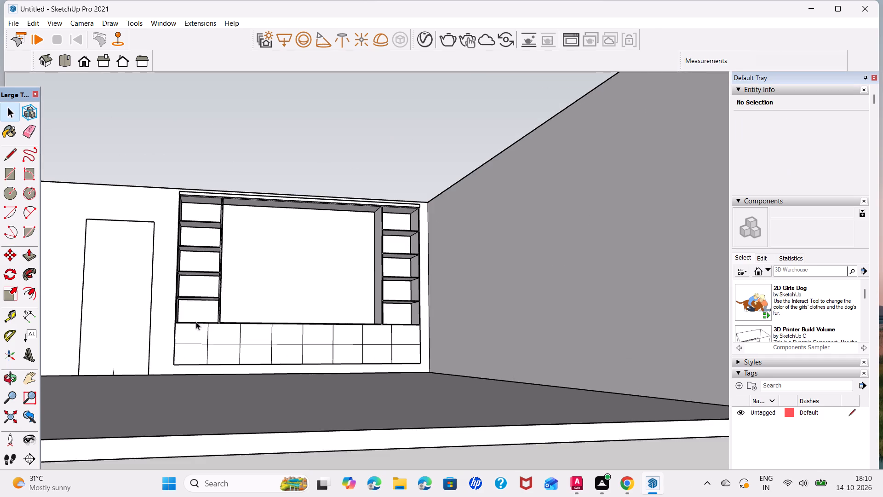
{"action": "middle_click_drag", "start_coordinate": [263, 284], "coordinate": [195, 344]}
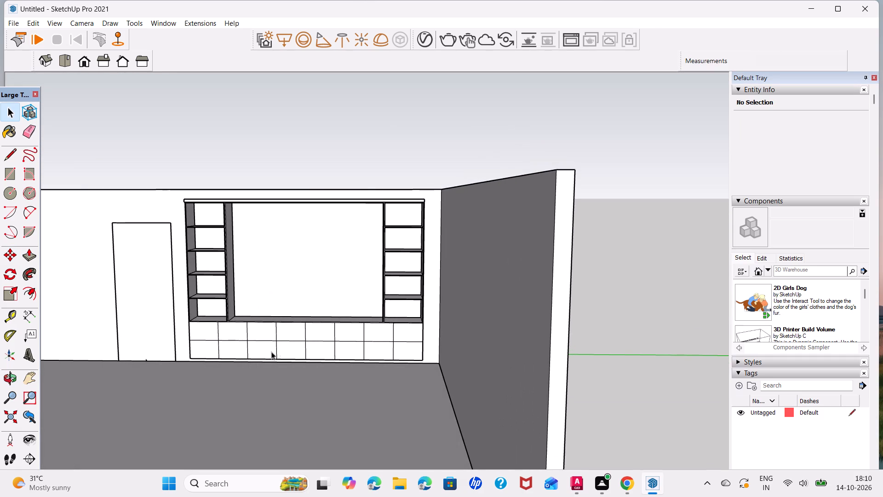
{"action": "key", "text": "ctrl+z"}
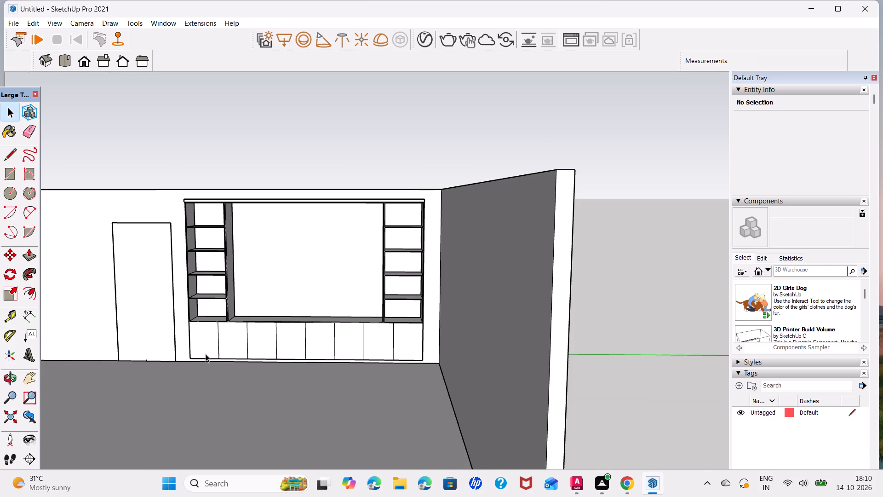
Undo the base's eight-bay division, floating recess and erased panel outlines, back through the centre niche's recess and its lower edge line.
{"action": "scroll", "coordinate": [206, 354], "scroll_direction": "up", "scroll_amount": 5}
{"action": "middle_click_drag", "start_coordinate": [233, 353], "coordinate": [326, 235]}
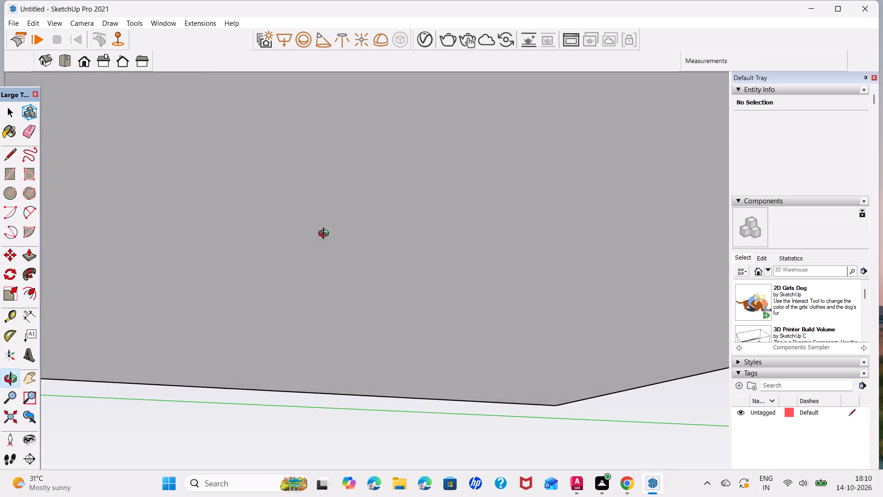
{"action": "middle_click_drag", "start_coordinate": [326, 235], "coordinate": [228, 295]}
{"action": "scroll", "coordinate": [192, 353], "scroll_direction": "up", "scroll_amount": 2}
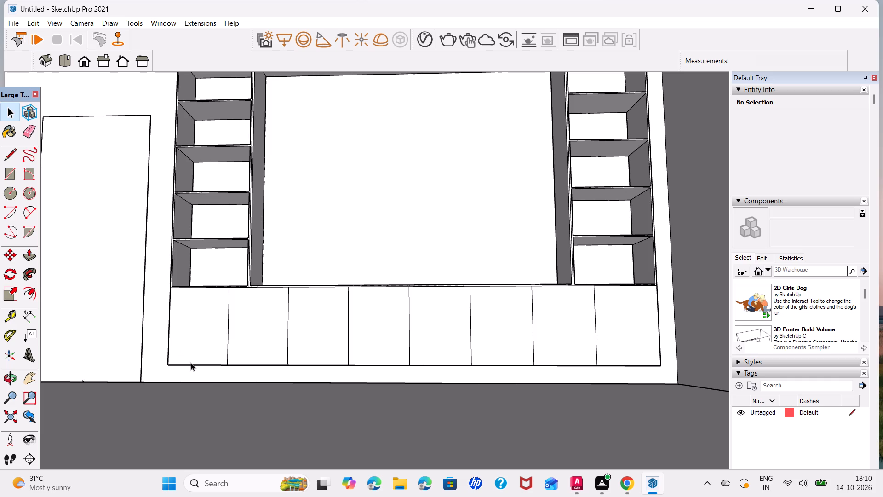
{"action": "key", "text": "ctrl+z"}
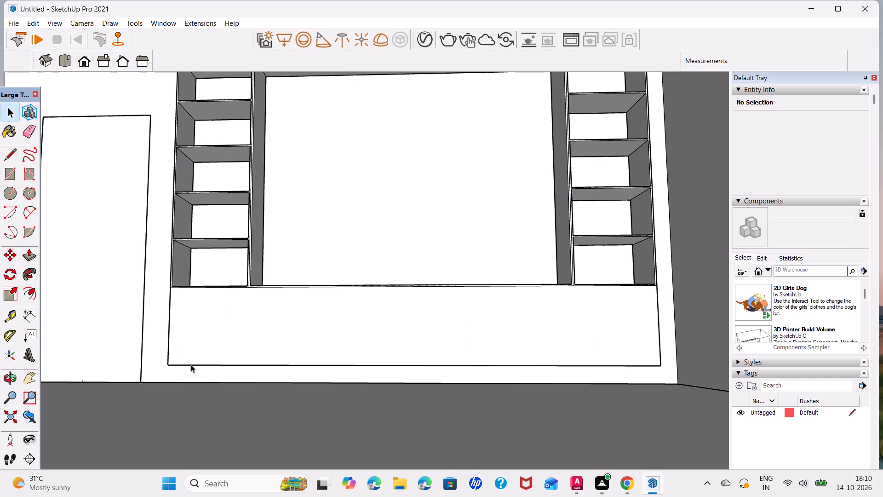
{"action": "key", "text": "ctrl+z"}
{"action": "key", "text": "ctrl+z"}
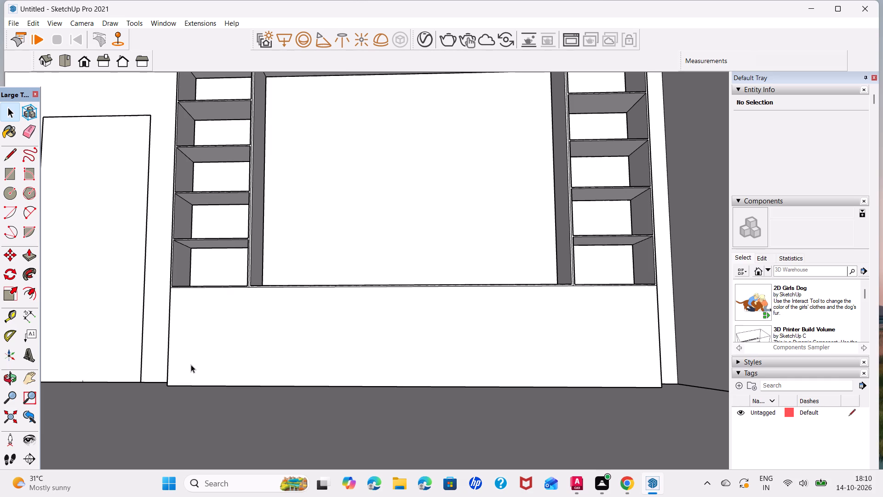
{"action": "key", "text": "ctrl+z"}
{"action": "key", "text": "ctrl+z"}
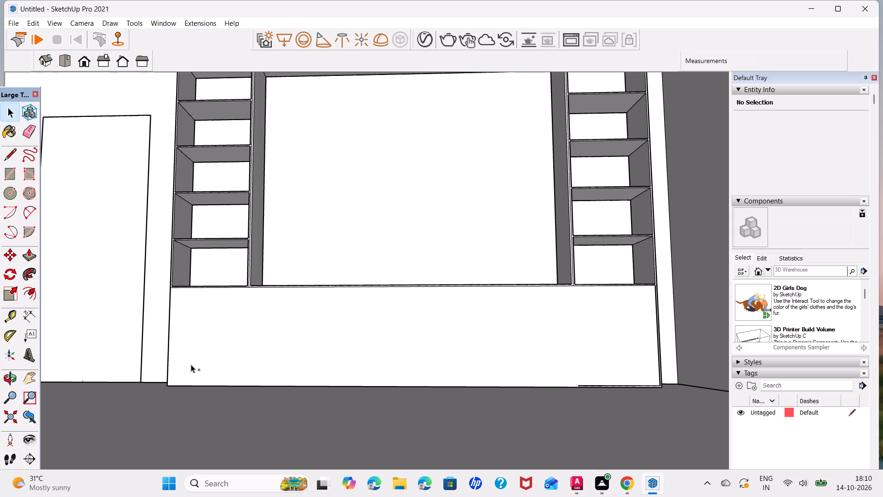
{"action": "key", "text": "ctrl+z"}
{"action": "key", "text": "ctrl+z"}
{"action": "key", "text": "ctrl+z"}
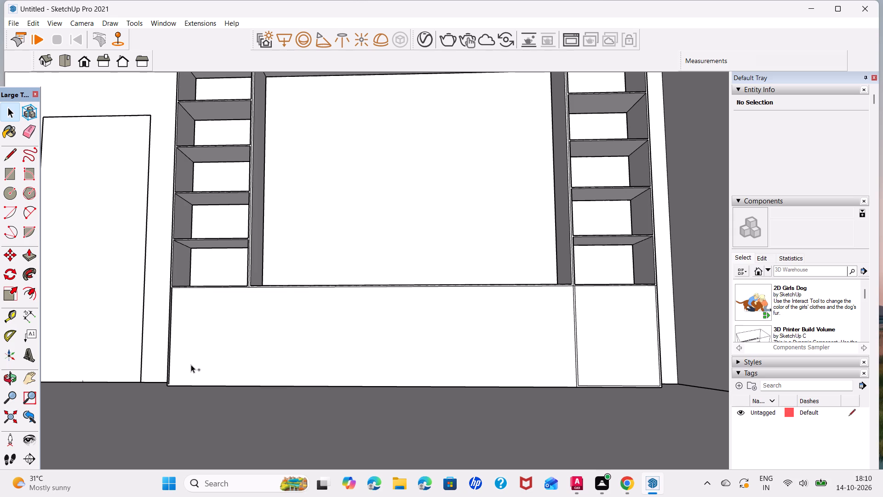
{"action": "key", "text": "ctrl+z"}
{"action": "key", "text": "ctrl+z"}
{"action": "key", "text": "ctrl+z"}
{"action": "key", "text": "ctrl+z"}
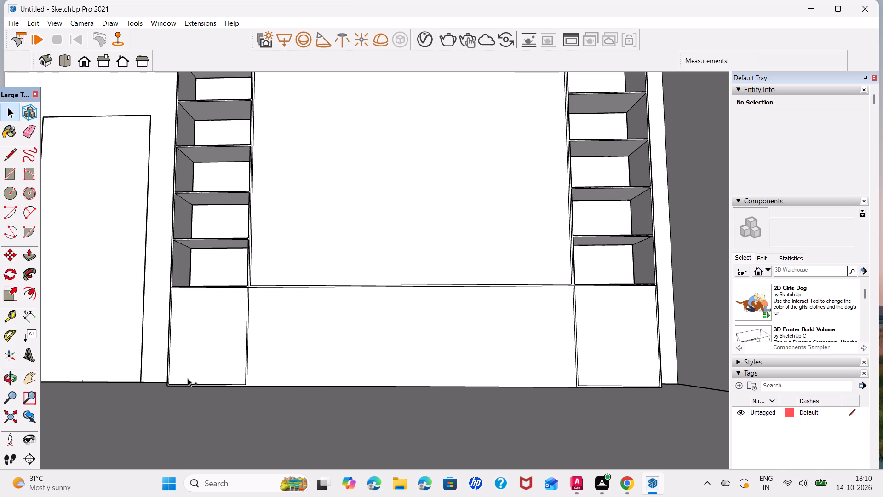
{"action": "key", "text": "ctrl+z"}
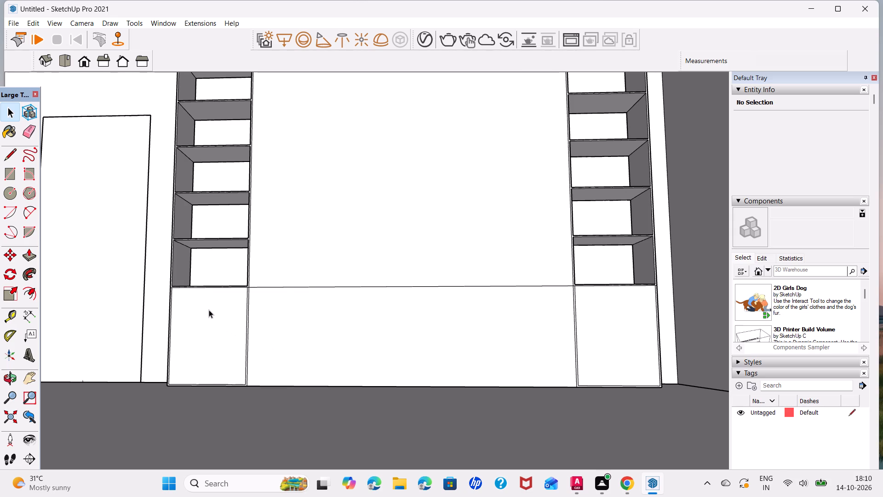
Redo the centre niche's lower edge line and its recess, keeping the panel outlines on the base front.
{"action": "middle_click_drag", "start_coordinate": [213, 312], "coordinate": [247, 331]}
{"action": "scroll", "coordinate": [227, 297], "scroll_direction": "up", "scroll_amount": 6}
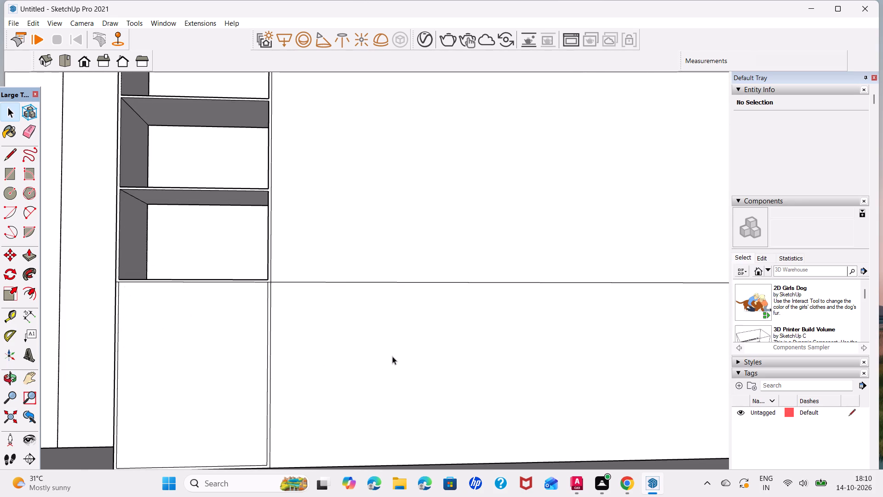
{"action": "key", "text": "ctrl+y"}
{"action": "key", "text": "ctrl+y"}
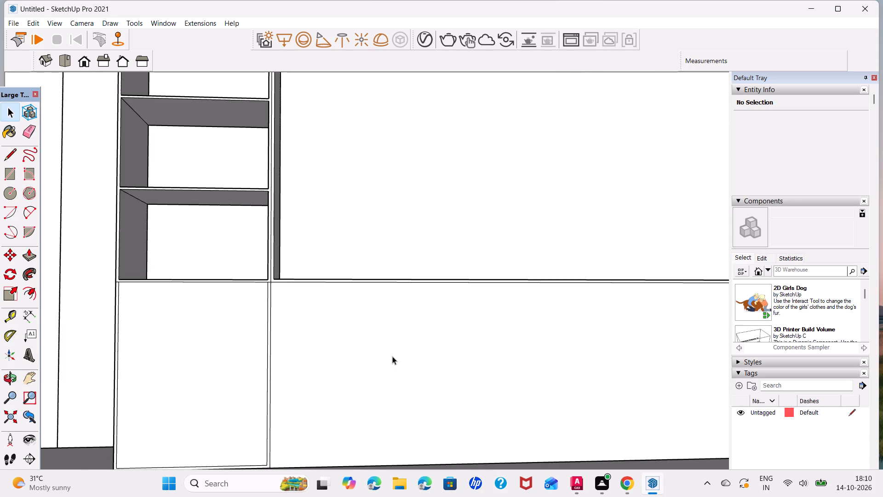
Redo the erasing of the base front's panel outlines, the recessed bottom strip and the division of the front into eight bays.
{"action": "key", "text": "ctrl+y"}
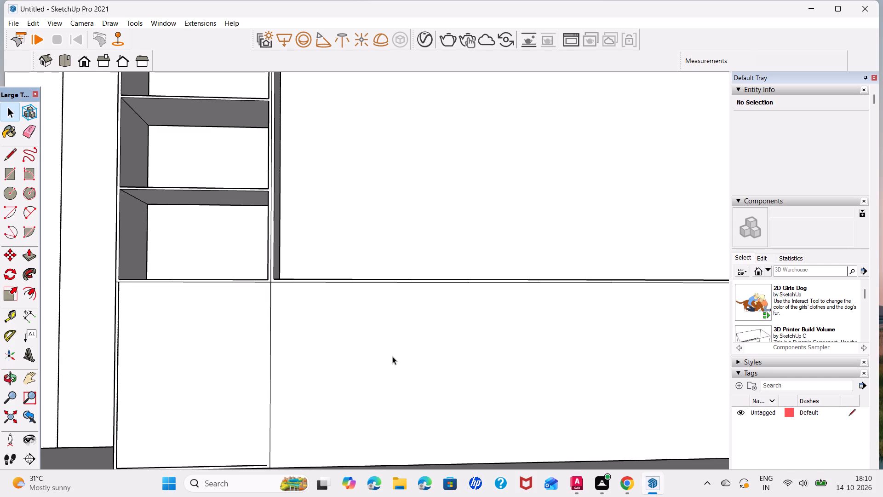
{"action": "scroll", "coordinate": [391, 356], "scroll_direction": "down", "scroll_amount": 6}
{"action": "key", "text": "ctrl+y"}
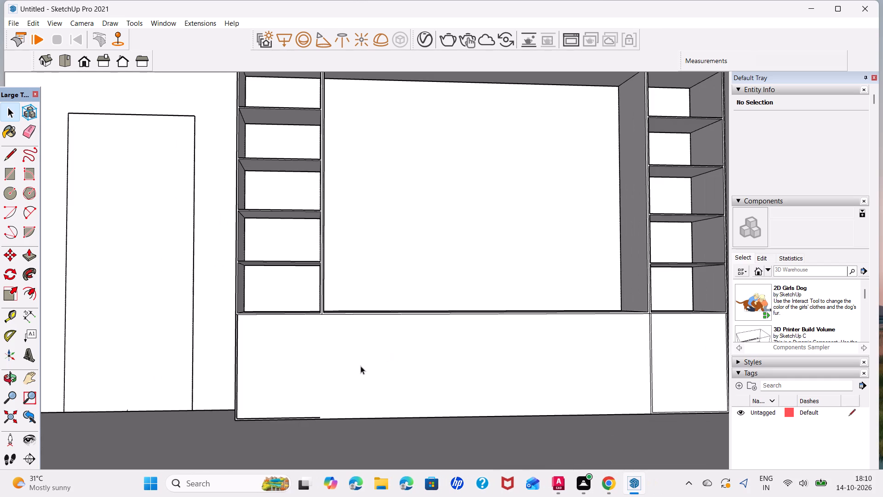
{"action": "key", "text": "ctrl+y"}
{"action": "key", "text": "ctrl+y"}
{"action": "key", "text": "ctrl+y"}
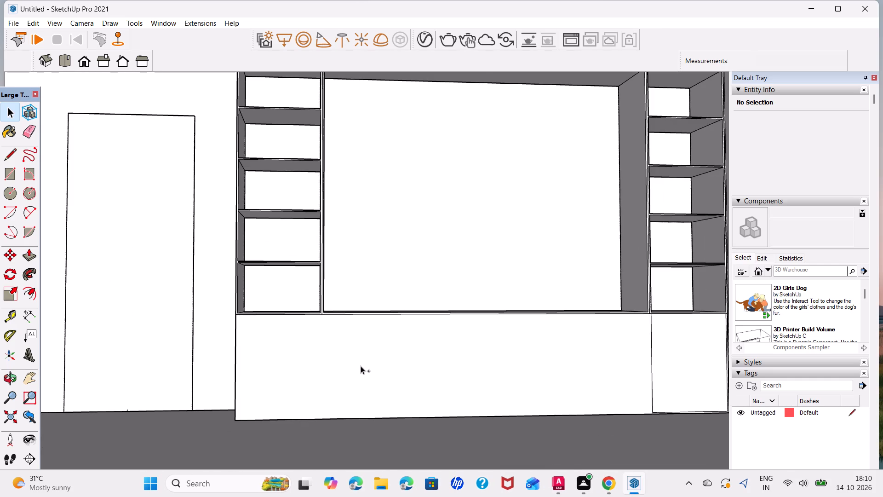
{"action": "key", "text": "ctrl+y"}
{"action": "key", "text": "ctrl+y"}
{"action": "key", "text": "ctrl+y"}
{"action": "type", "text": "YYYYYYYYY"}
{"action": "key", "text": "ctrl+y"}
{"action": "key", "text": "ctrl+y"}
{"action": "type", "text": "YYYYYYYYYYYYYYY"}
{"action": "key", "text": "ctrl+y"}
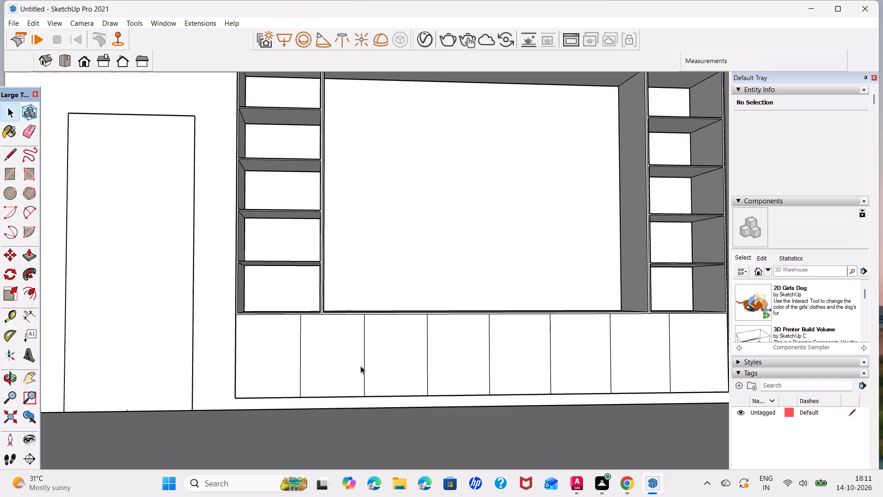
Copy the base front's first vertical divider line 0.2" to the right along the front's bottom edge.
{"action": "scroll", "coordinate": [287, 381], "scroll_direction": "up", "scroll_amount": 6}
{"action": "middle_click_drag", "start_coordinate": [375, 353], "coordinate": [367, 352]}
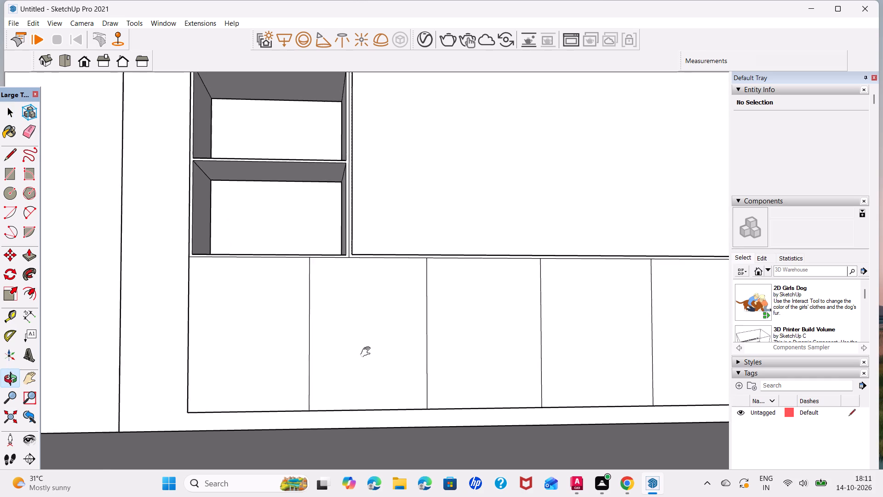
{"action": "middle_click_drag", "start_coordinate": [367, 352], "coordinate": [255, 328]}
{"action": "scroll", "coordinate": [175, 378], "scroll_direction": "up", "scroll_amount": 5}
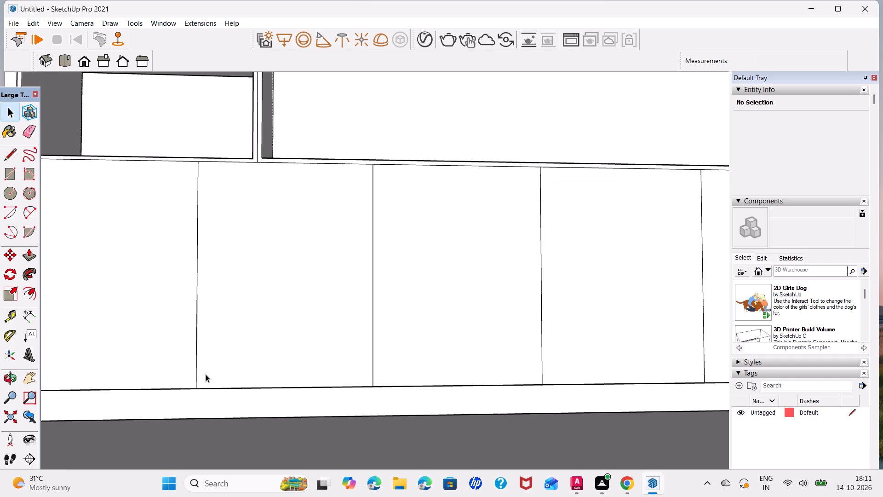
{"action": "left_click", "coordinate": [198, 377]}
{"action": "key", "text": "m"}
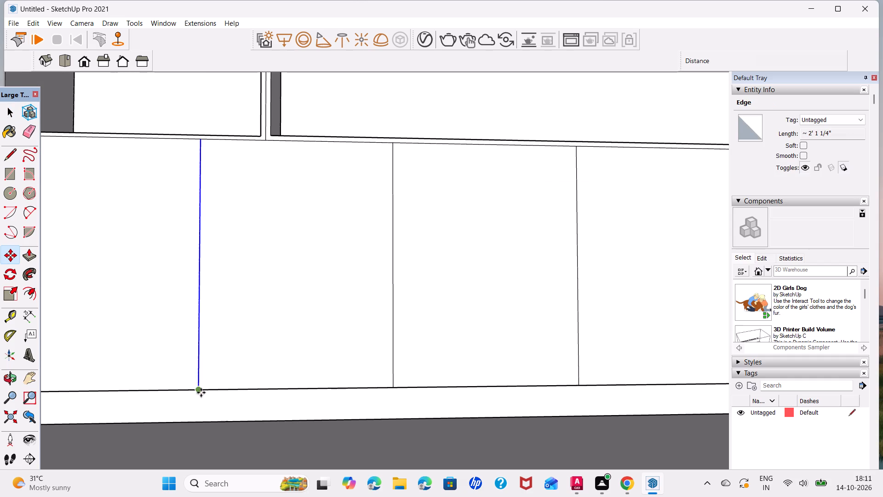
{"action": "left_click", "coordinate": [197, 387]}
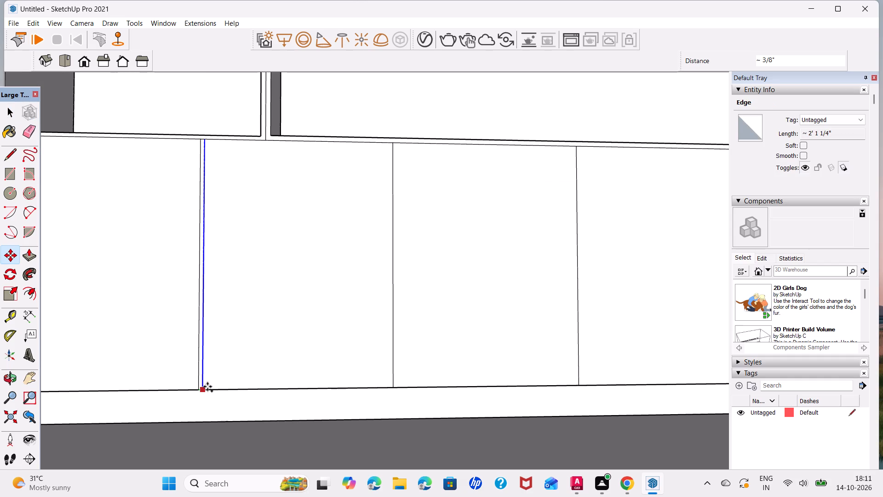
{"action": "type", "text": "0.2"}
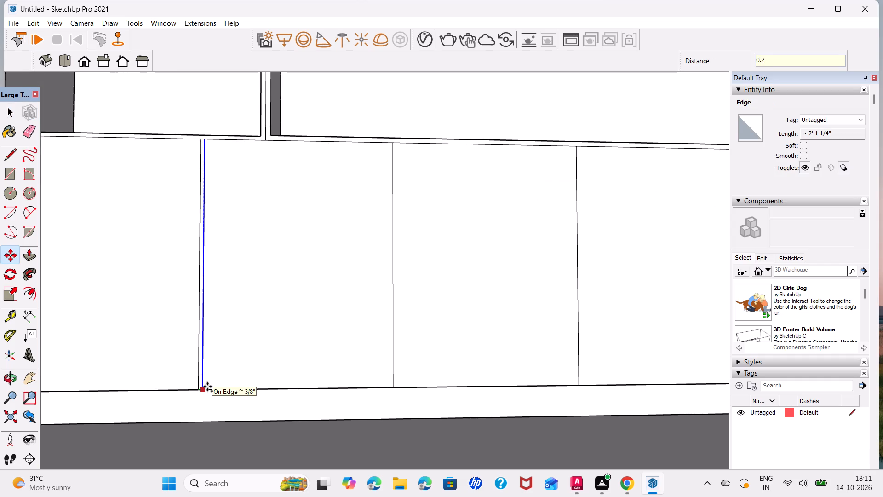
{"action": "key", "text": "Return"}
Copy the new line 0.4" back across the first divider and delete the original middle line, leaving a 0.4" strip.
{"action": "scroll", "coordinate": [207, 387], "scroll_direction": "up", "scroll_amount": 6}
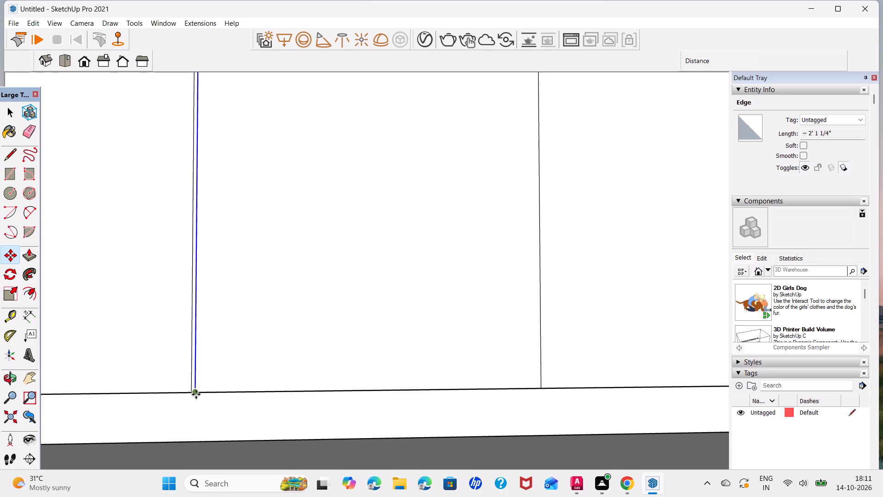
{"action": "left_click", "coordinate": [196, 395]}
{"action": "type", "text": "0.4"}
{"action": "key", "text": "Return"}
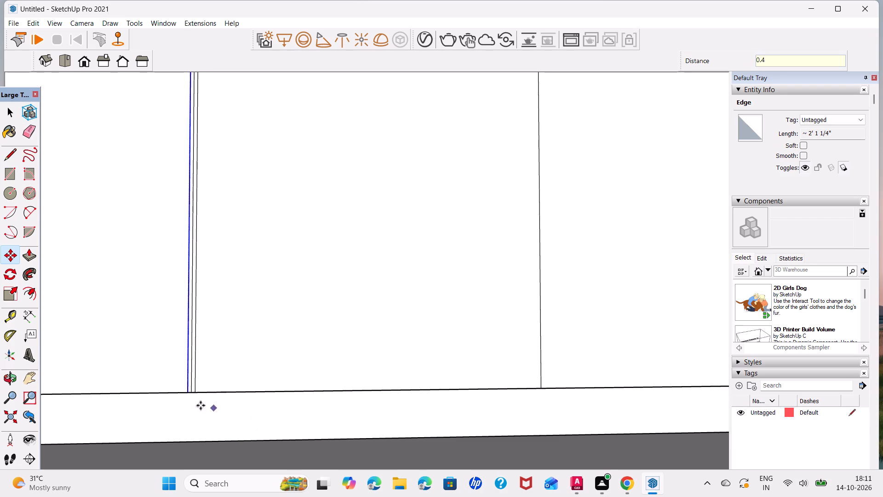
{"action": "key", "text": "space"}
{"action": "left_click", "coordinate": [192, 386]}
{"action": "key", "text": "Delete"}
Copy the 0.4" strip face along the bottom edge, centring copies on the base front's second and third divider lines.
{"action": "left_click", "coordinate": [192, 386]}
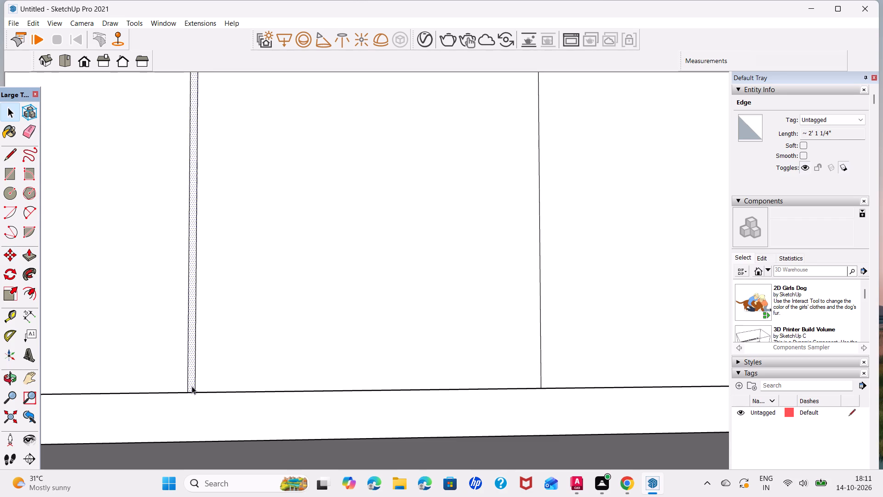
{"action": "scroll", "coordinate": [192, 386], "scroll_direction": "up", "scroll_amount": 7}
{"action": "key", "text": "m"}
{"action": "left_click", "coordinate": [191, 399]}
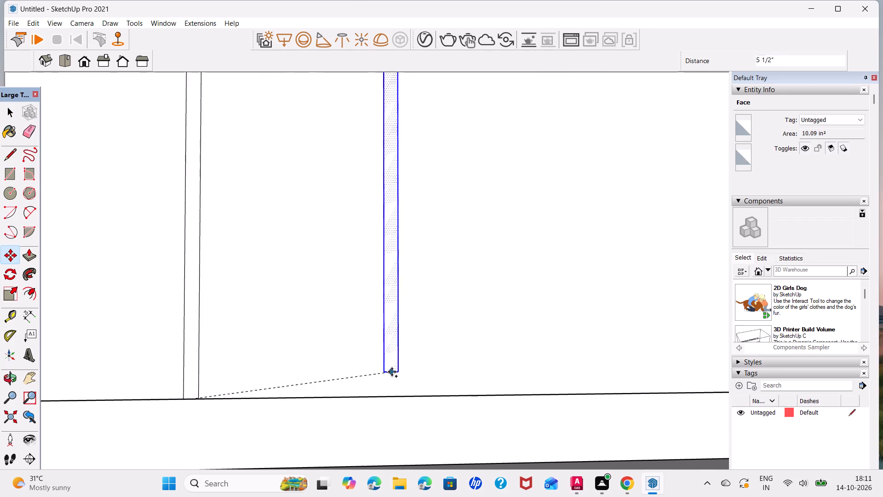
{"action": "scroll", "coordinate": [392, 372], "scroll_direction": "down", "scroll_amount": 12}
{"action": "middle_click_drag", "start_coordinate": [459, 376], "coordinate": [270, 364]}
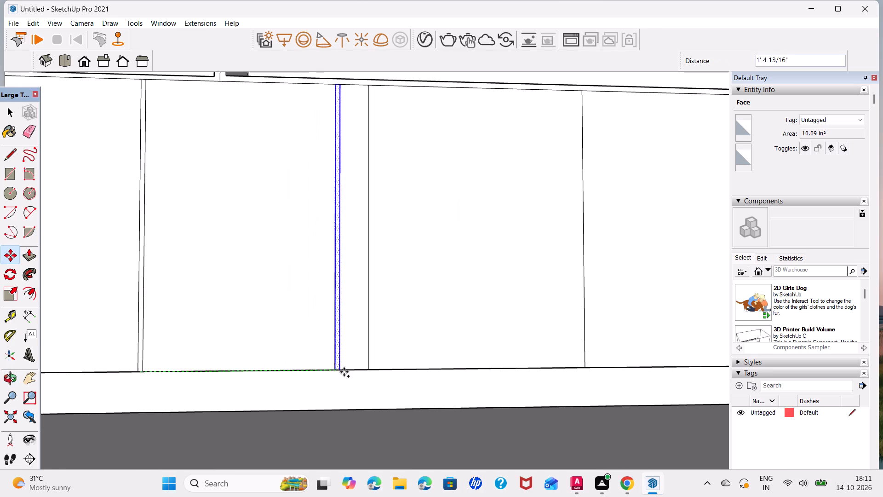
{"action": "scroll", "coordinate": [366, 370], "scroll_direction": "up", "scroll_amount": 4}
{"action": "left_click", "coordinate": [370, 372]}
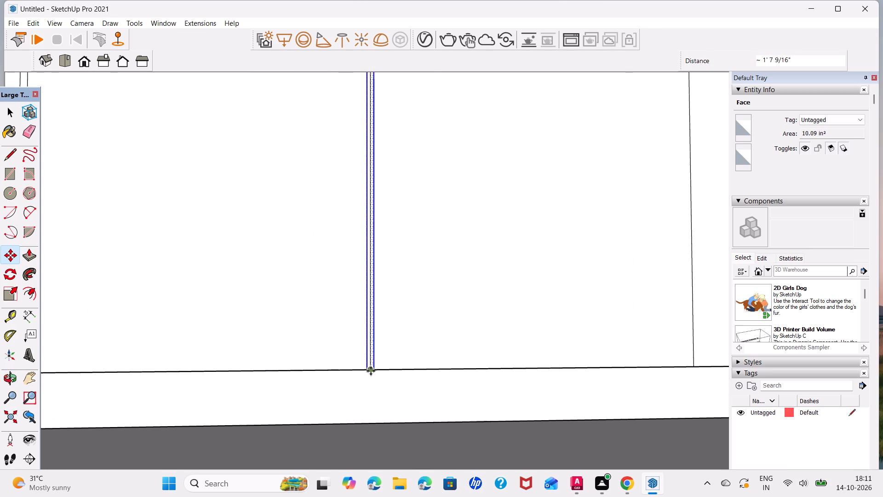
{"action": "left_click", "coordinate": [371, 371]}
{"action": "scroll", "coordinate": [494, 351], "scroll_direction": "down", "scroll_amount": 7}
{"action": "middle_click_drag", "start_coordinate": [497, 350], "coordinate": [292, 371], "text": "shift"}
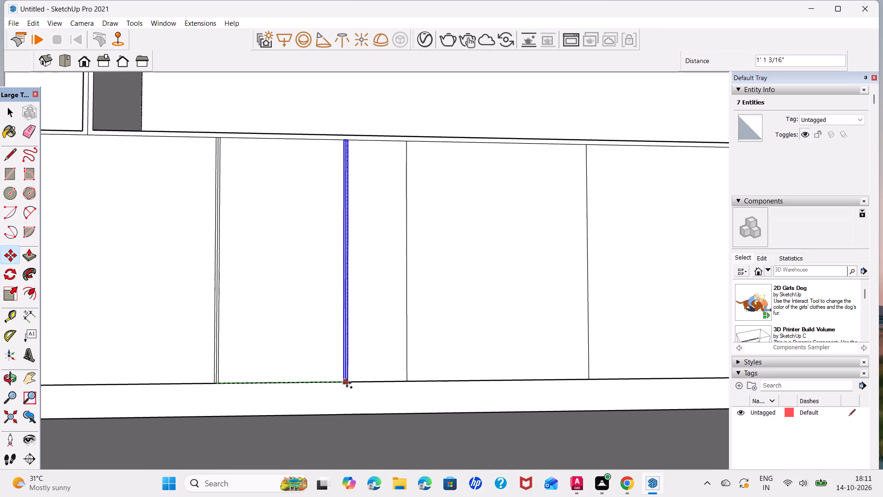
{"action": "scroll", "coordinate": [405, 384], "scroll_direction": "up", "scroll_amount": 7}
{"action": "left_click", "coordinate": [411, 373]}
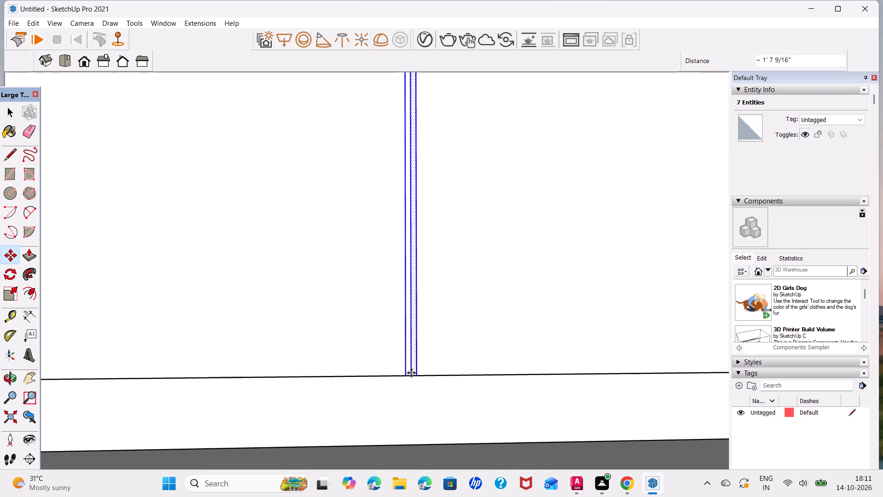
Copy the strip from the third divider onto the fourth and fifth divider lines of the base front.
{"action": "left_click", "coordinate": [411, 375]}
{"action": "scroll", "coordinate": [491, 361], "scroll_direction": "down", "scroll_amount": 14}
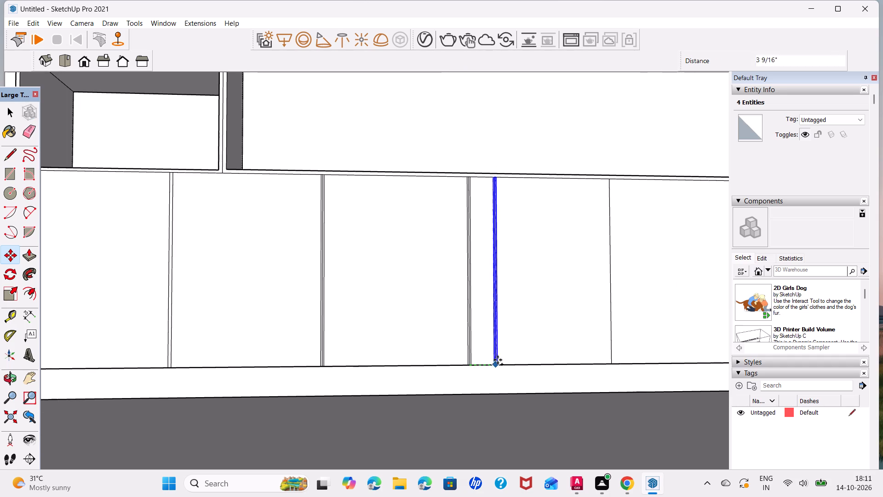
{"action": "middle_click_drag", "start_coordinate": [498, 360], "coordinate": [275, 366], "text": "shift"}
{"action": "scroll", "coordinate": [390, 371], "scroll_direction": "up", "scroll_amount": 8}
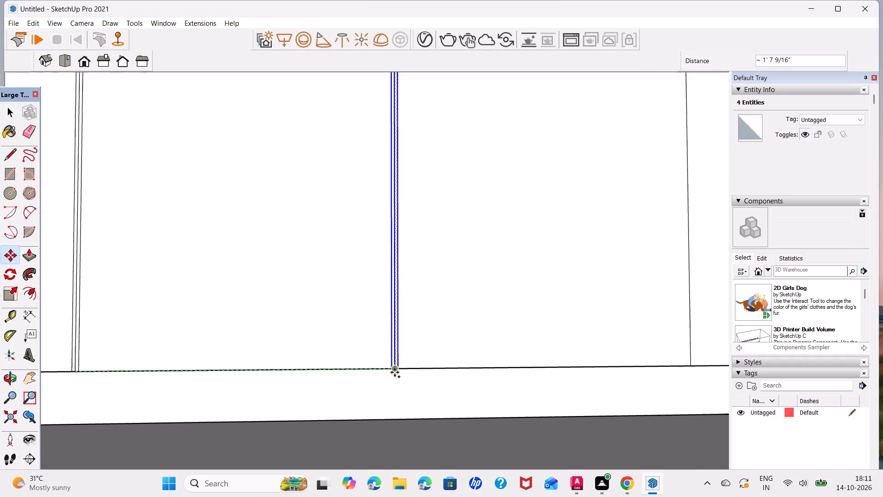
{"action": "scroll", "coordinate": [395, 372], "scroll_direction": "up", "scroll_amount": 4}
{"action": "left_click", "coordinate": [395, 362]}
{"action": "left_click", "coordinate": [395, 362]}
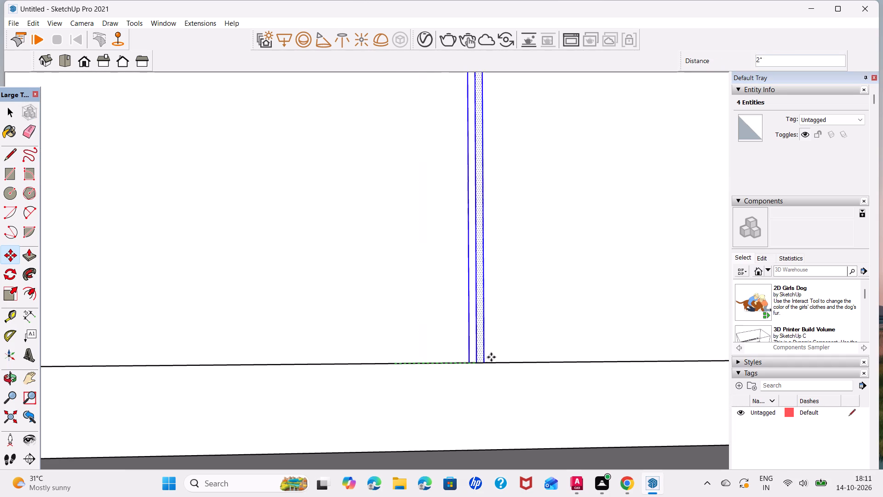
{"action": "scroll", "coordinate": [518, 352], "scroll_direction": "down", "scroll_amount": 7}
{"action": "middle_click_drag", "start_coordinate": [518, 352], "coordinate": [220, 377]}
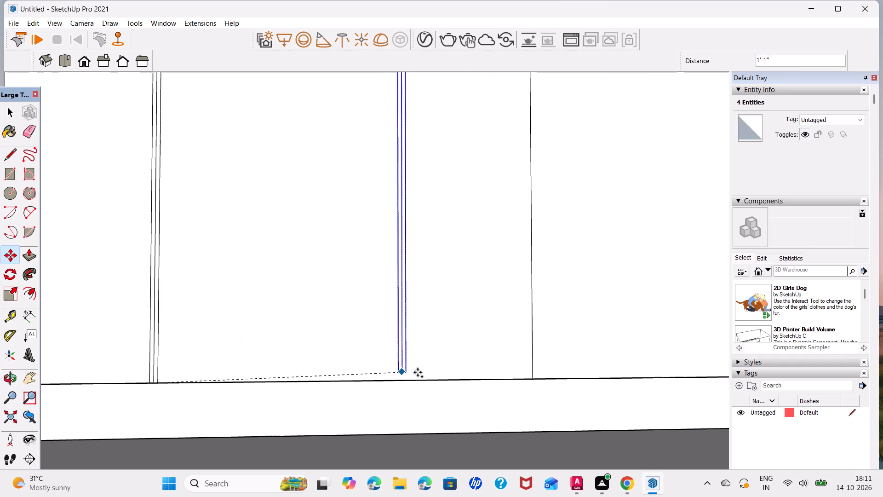
{"action": "scroll", "coordinate": [543, 379], "scroll_direction": "up", "scroll_amount": 5}
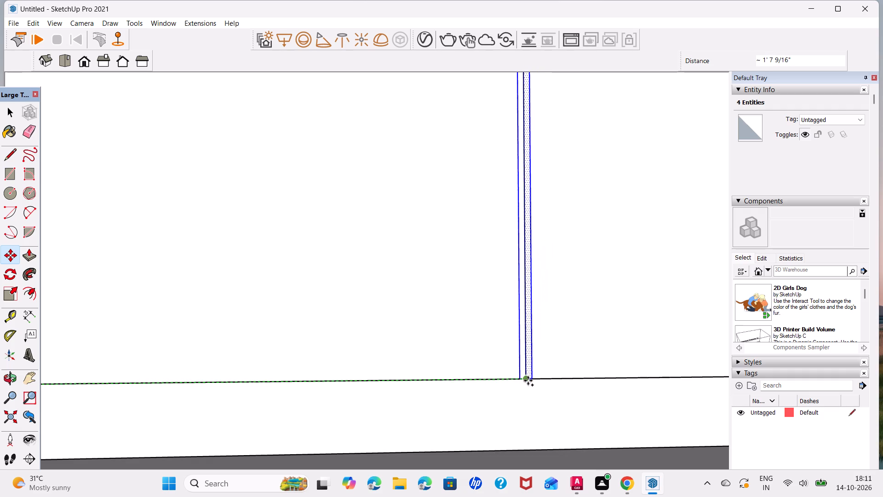
{"action": "left_click", "coordinate": [527, 381]}
Copy the strip from the fifth divider onto the sixth and seventh divider lines of the base front.
{"action": "left_click", "coordinate": [525, 377]}
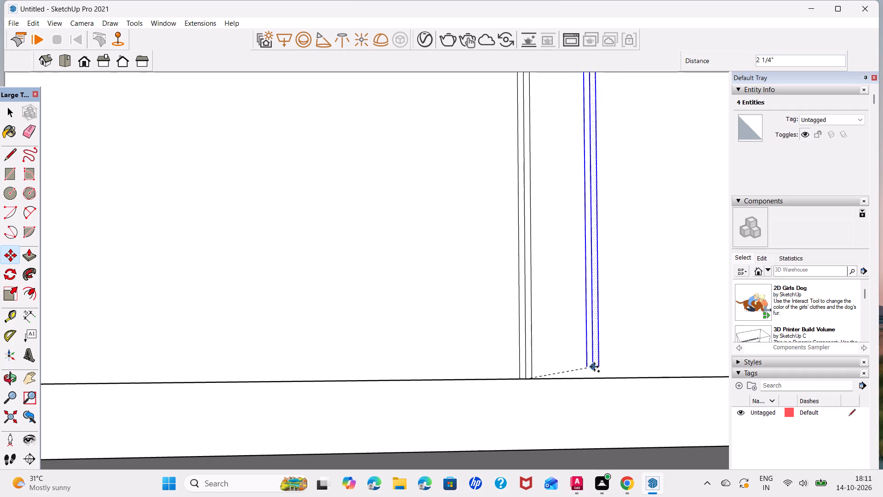
{"action": "scroll", "coordinate": [594, 367], "scroll_direction": "down", "scroll_amount": 13}
{"action": "middle_click_drag", "start_coordinate": [594, 367], "coordinate": [249, 387]}
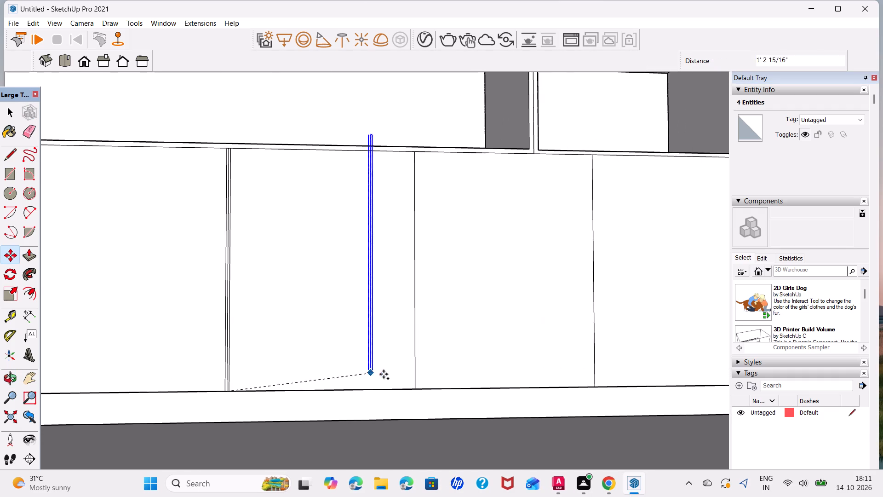
{"action": "scroll", "coordinate": [415, 388], "scroll_direction": "up", "scroll_amount": 7}
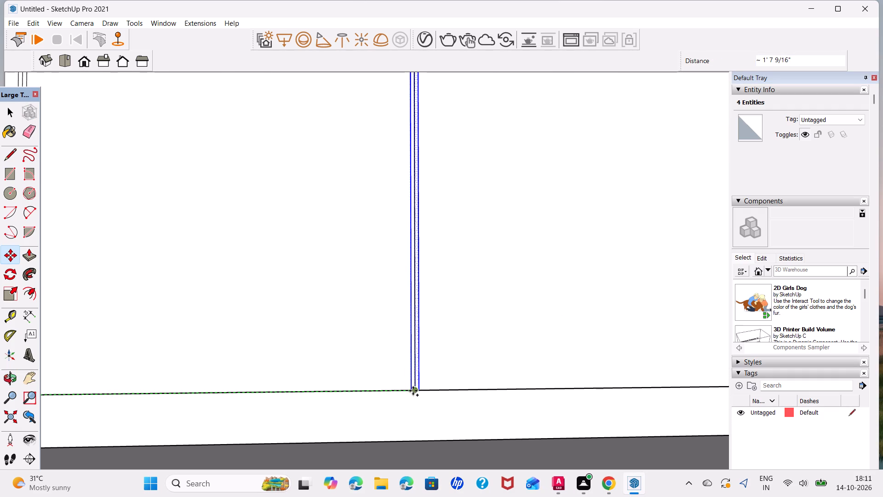
{"action": "left_click", "coordinate": [416, 390]}
{"action": "left_click", "coordinate": [416, 390]}
{"action": "scroll", "coordinate": [526, 381], "scroll_direction": "down", "scroll_amount": 5}
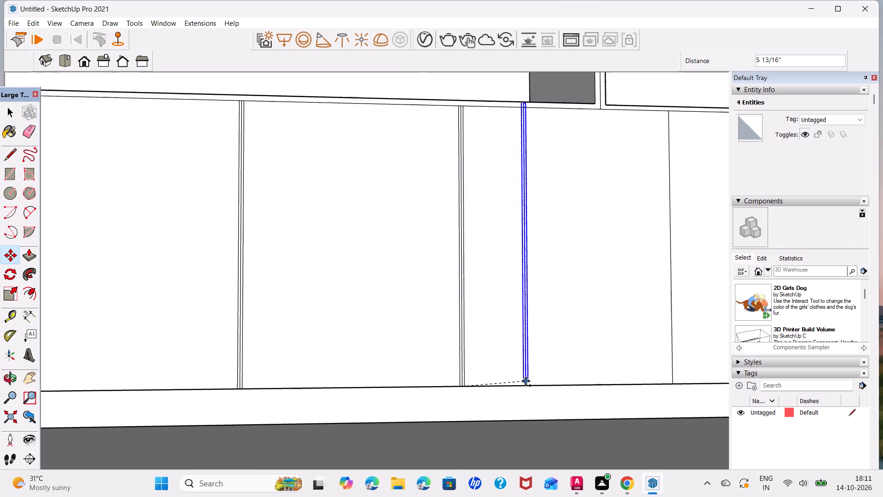
{"action": "scroll", "coordinate": [526, 381], "scroll_direction": "down", "scroll_amount": 3}
{"action": "middle_click_drag", "start_coordinate": [526, 381], "coordinate": [361, 390], "text": "shift"}
{"action": "scroll", "coordinate": [489, 392], "scroll_direction": "up", "scroll_amount": 3}
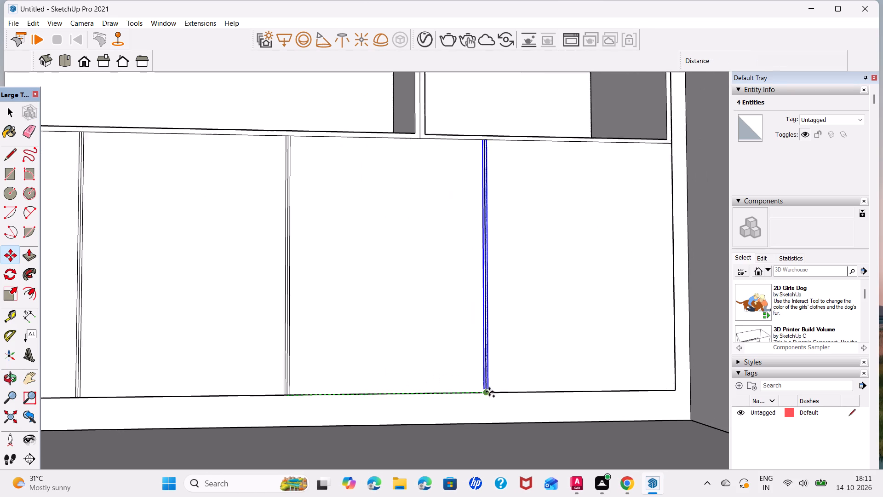
{"action": "scroll", "coordinate": [489, 392], "scroll_direction": "up", "scroll_amount": 3}
{"action": "left_click", "coordinate": [482, 392]}
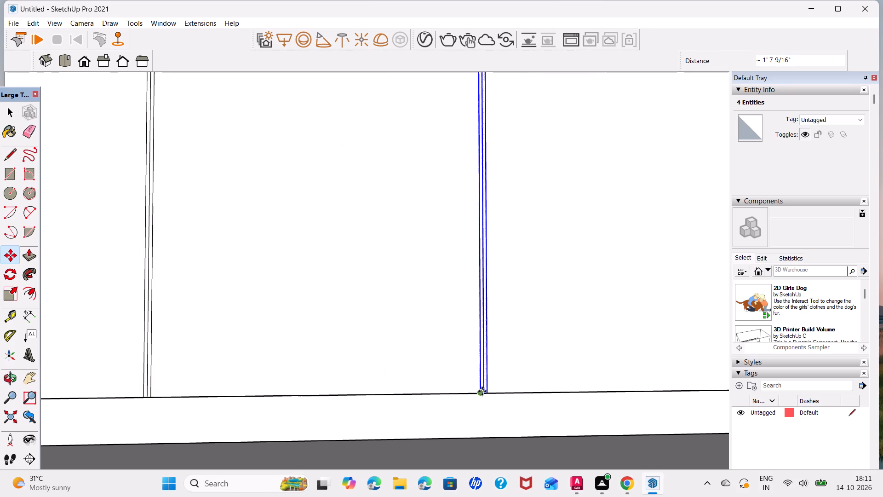
Delete the leftover middle lines inside the seventh, sixth, fifth and fourth divider strips of the base front.
{"action": "key", "text": "space"}
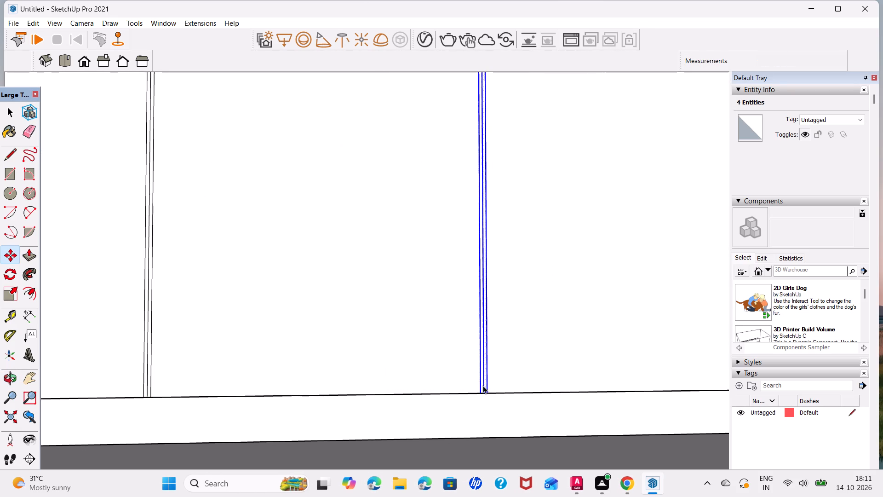
{"action": "left_click", "coordinate": [483, 385]}
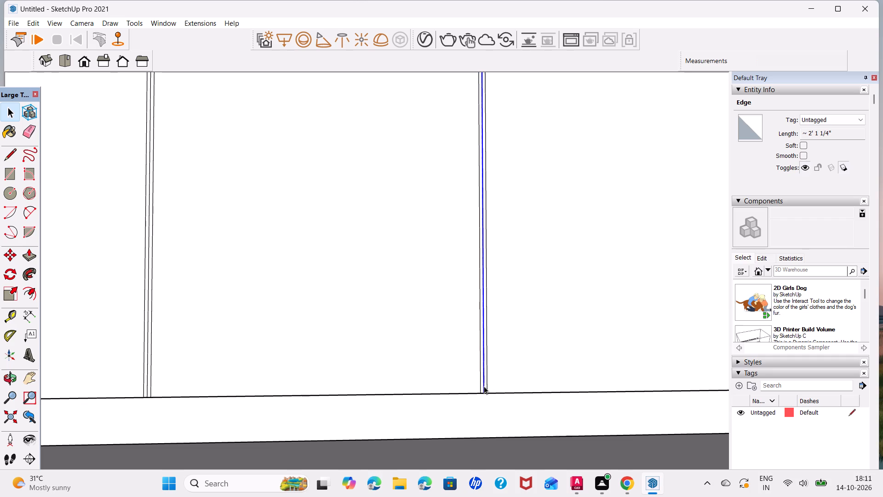
{"action": "key", "text": "Delete"}
{"action": "key", "text": "Delete"}
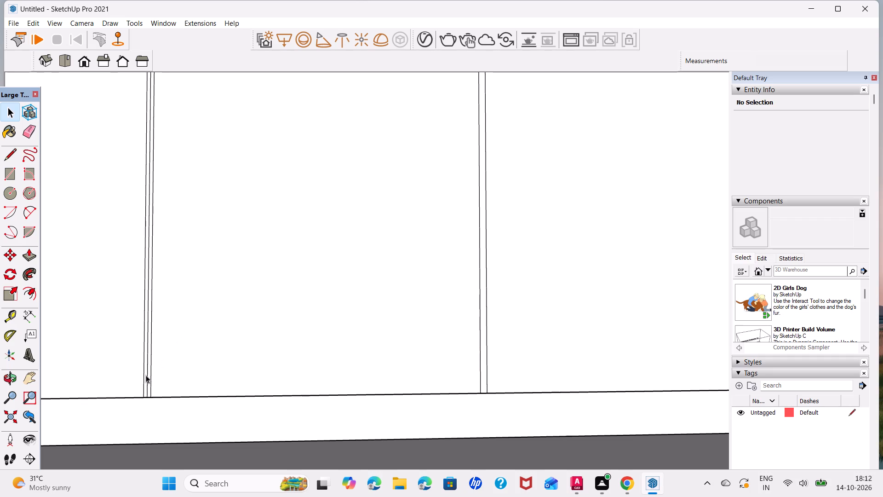
{"action": "left_click", "coordinate": [146, 375]}
{"action": "key", "text": "Delete"}
{"action": "scroll", "coordinate": [167, 369], "scroll_direction": "down", "scroll_amount": 5}
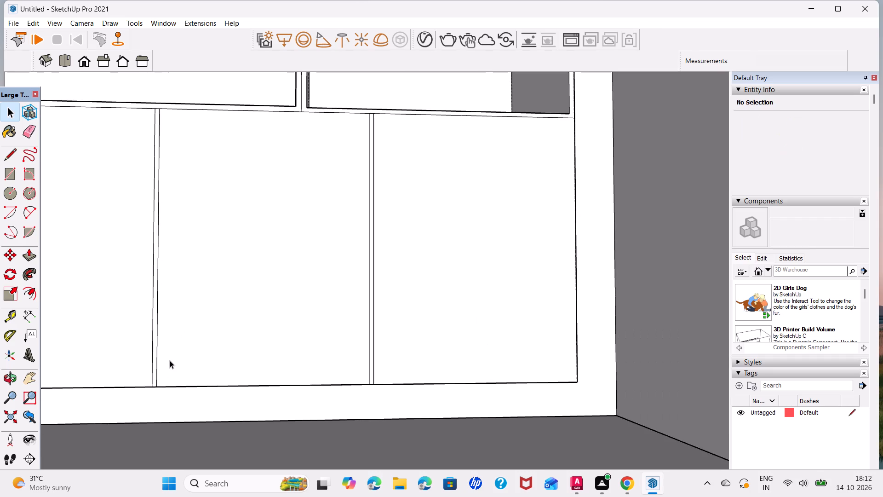
{"action": "middle_click_drag", "start_coordinate": [170, 353], "coordinate": [645, 336]}
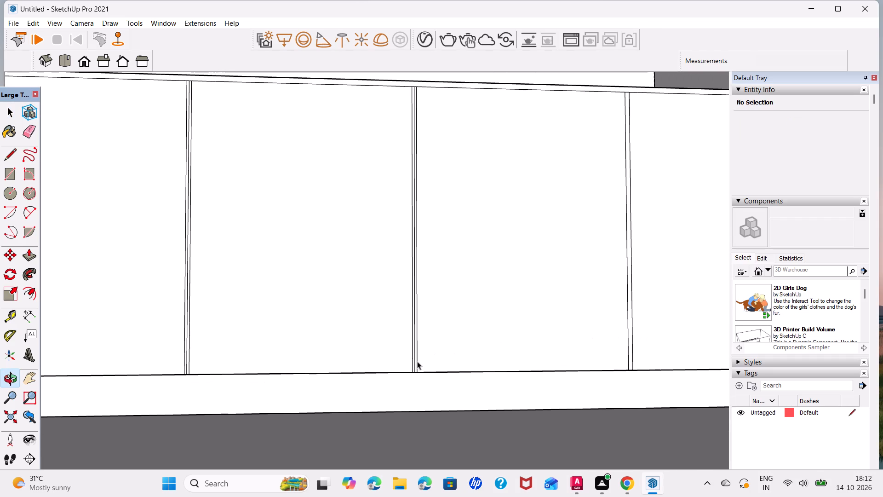
{"action": "left_click", "coordinate": [415, 362]}
{"action": "key", "text": "Delete"}
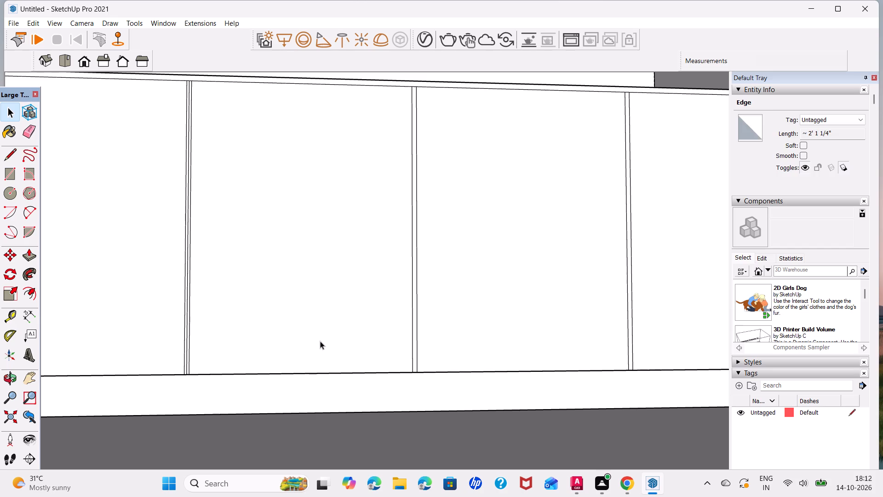
{"action": "left_click", "coordinate": [188, 368]}
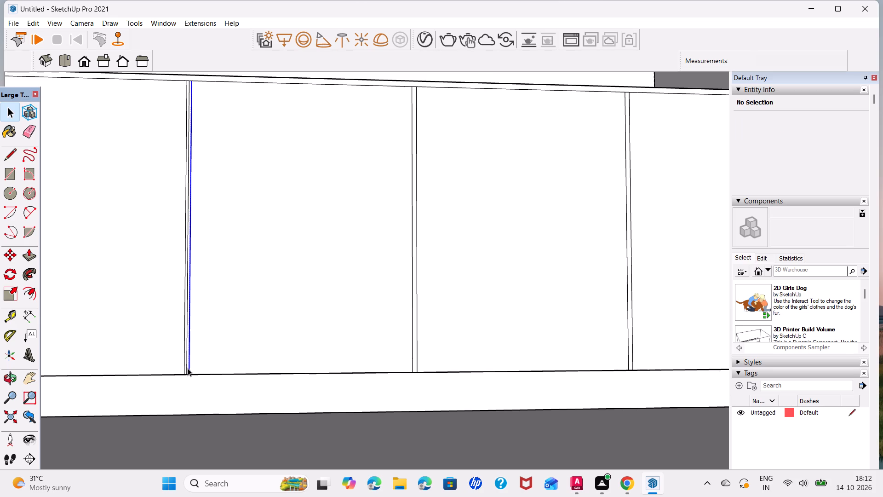
{"action": "left_click", "coordinate": [185, 368]}
{"action": "key", "text": "Delete"}
Delete the leftover middle lines inside the third and second divider strips of the base front.
{"action": "scroll", "coordinate": [183, 363], "scroll_direction": "down", "scroll_amount": 7}
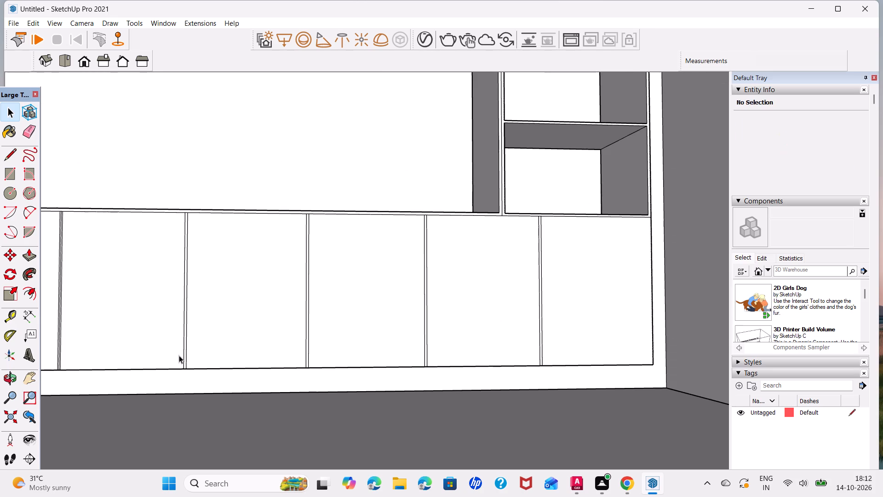
{"action": "middle_click_drag", "start_coordinate": [158, 343], "coordinate": [472, 344]}
{"action": "scroll", "coordinate": [369, 348], "scroll_direction": "up", "scroll_amount": 4}
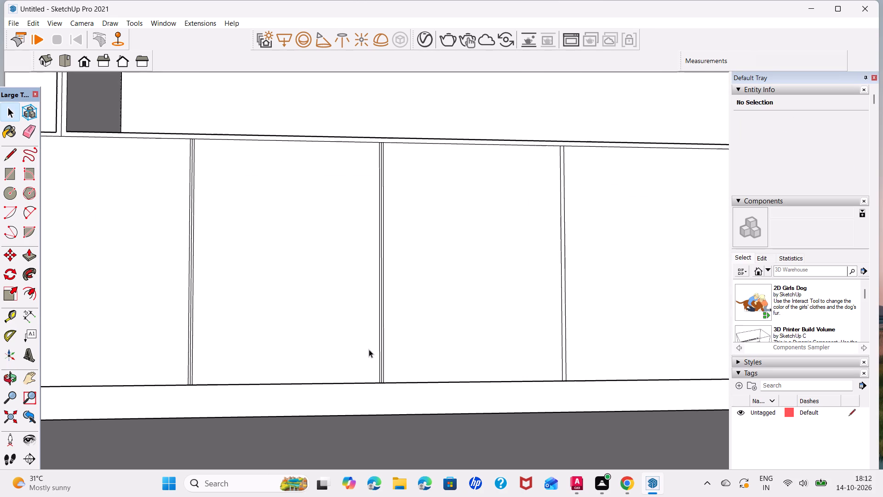
{"action": "left_click", "coordinate": [382, 361]}
{"action": "key", "text": "Delete"}
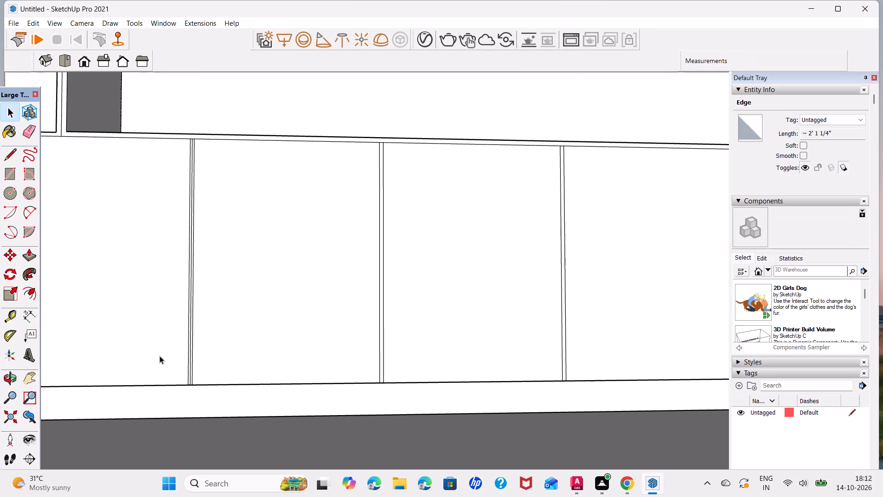
{"action": "left_click", "coordinate": [191, 349]}
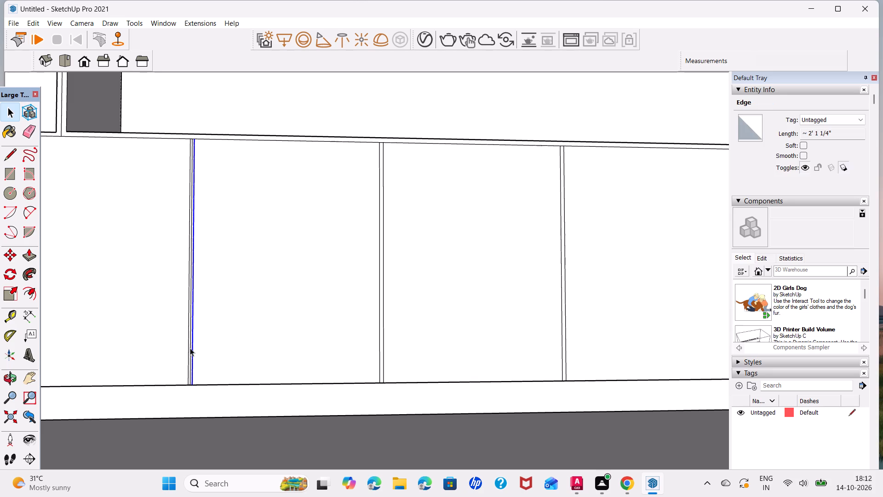
{"action": "left_click", "coordinate": [190, 348]}
{"action": "key", "text": "Delete"}
Select all connected geometry of the wall unit, make it a group and clear the selection.
{"action": "scroll", "coordinate": [217, 346], "scroll_direction": "down", "scroll_amount": 6}
{"action": "middle_click_drag", "start_coordinate": [201, 335], "coordinate": [278, 347]}
{"action": "scroll", "coordinate": [282, 349], "scroll_direction": "down", "scroll_amount": 3}
{"action": "triple_click", "coordinate": [325, 357]}
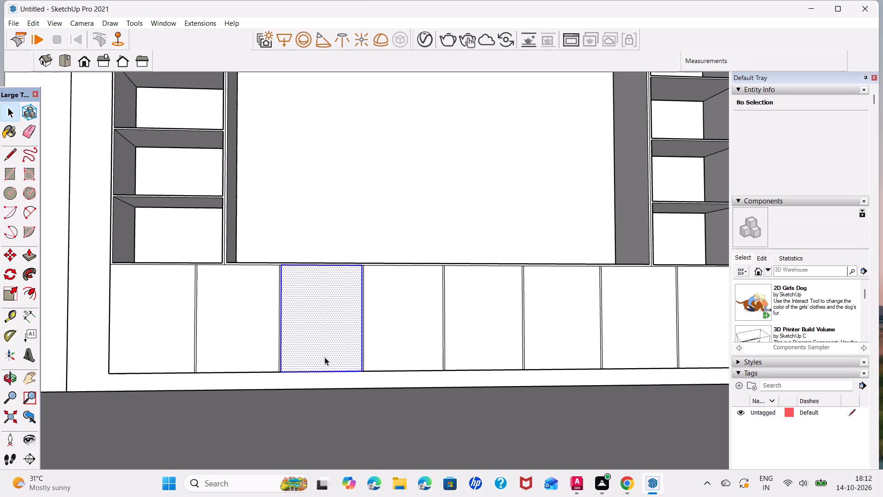
{"action": "right_click", "coordinate": [325, 357]}
{"action": "left_click", "coordinate": [385, 239]}
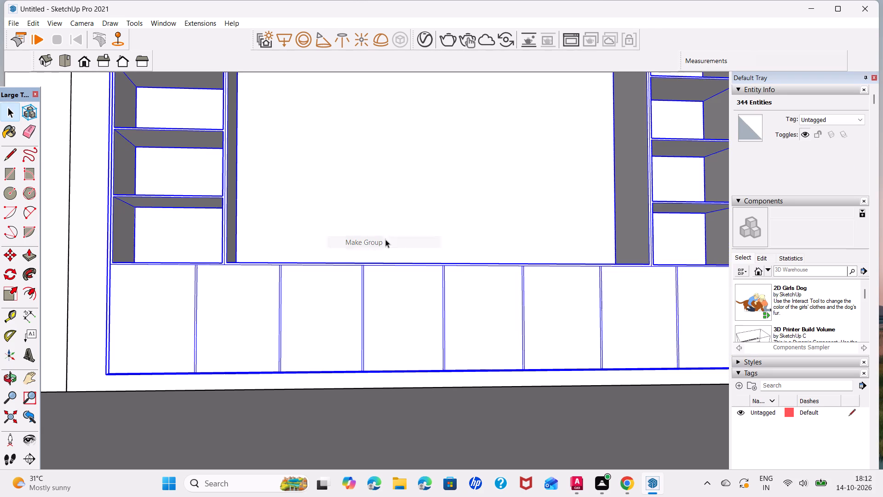
{"action": "left_click", "coordinate": [195, 414]}
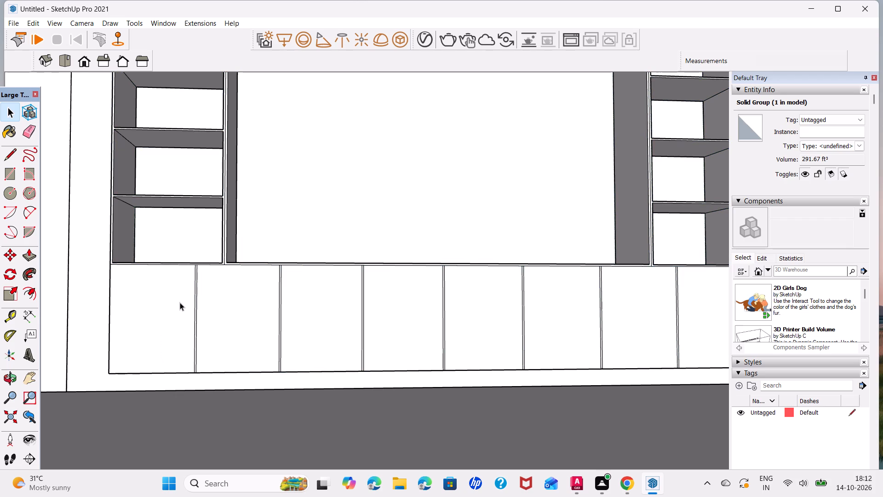
Draw door rectangles over the first four base bays, corner to corner between the divider strips.
{"action": "key", "text": "r"}
{"action": "scroll", "coordinate": [130, 276], "scroll_direction": "up", "scroll_amount": 5}
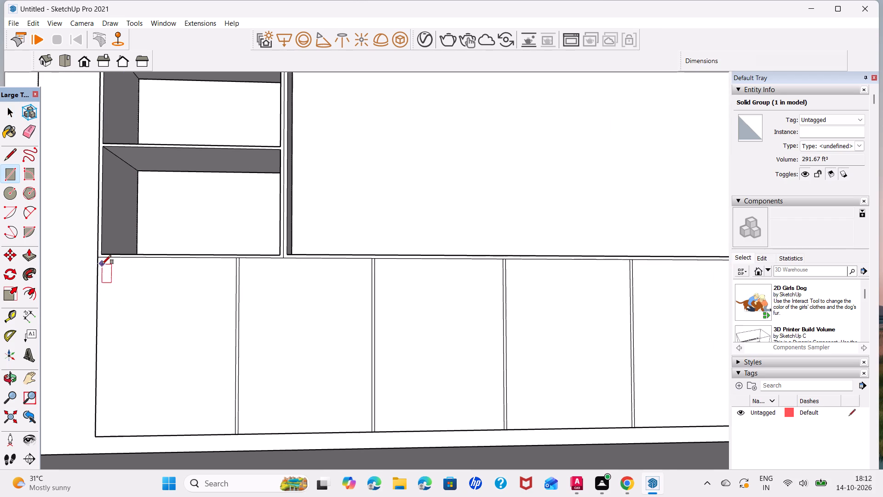
{"action": "left_click", "coordinate": [99, 260]}
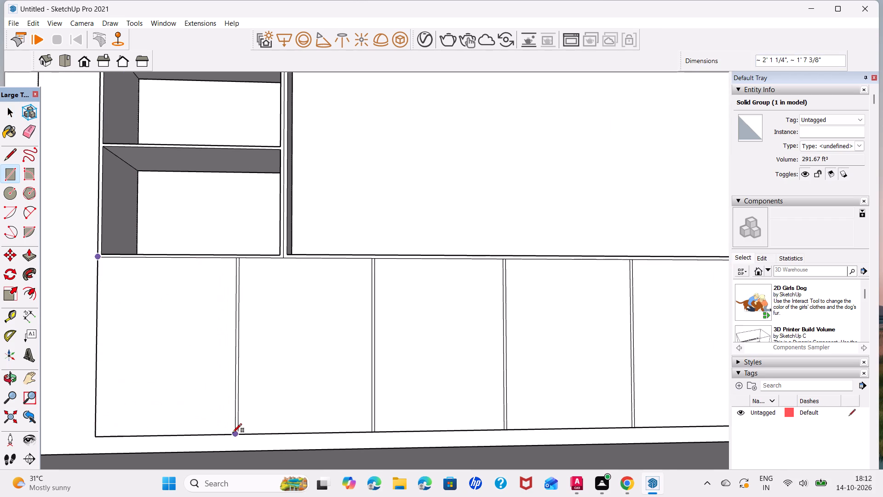
{"action": "left_click", "coordinate": [233, 433]}
{"action": "left_click", "coordinate": [243, 260]}
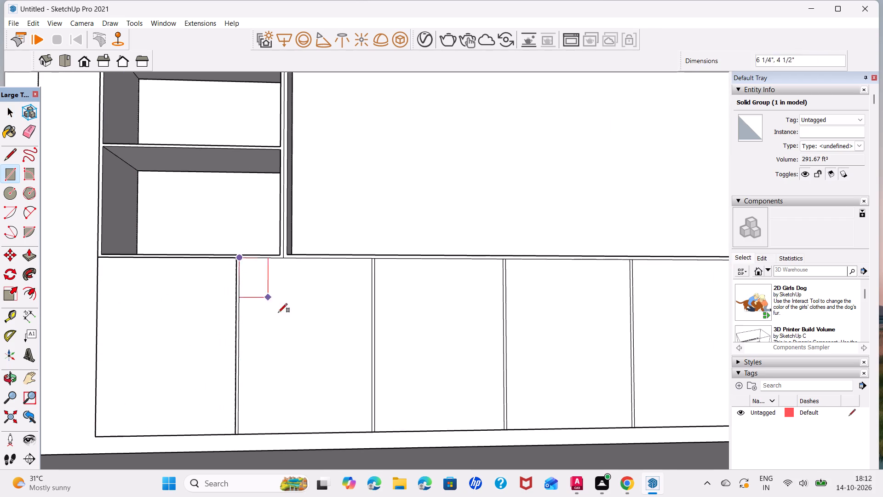
{"action": "left_click", "coordinate": [367, 431]}
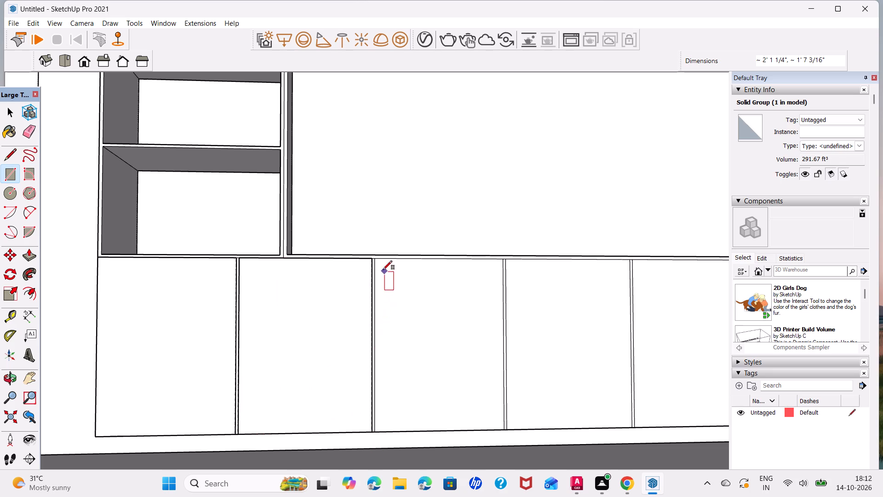
{"action": "left_click", "coordinate": [379, 255]}
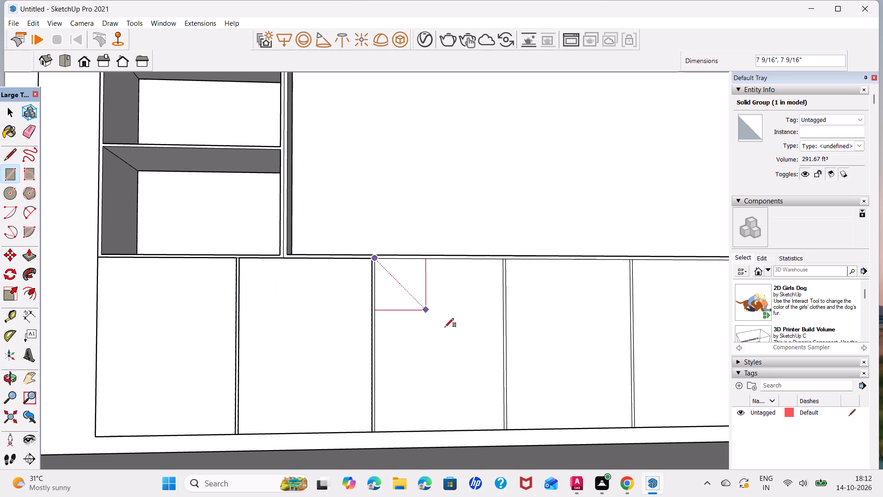
{"action": "left_click", "coordinate": [505, 430]}
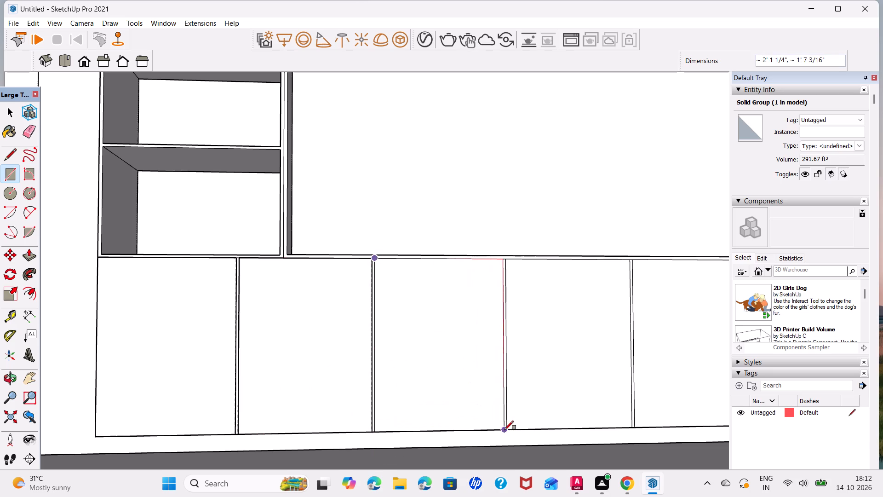
{"action": "left_click", "coordinate": [509, 260]}
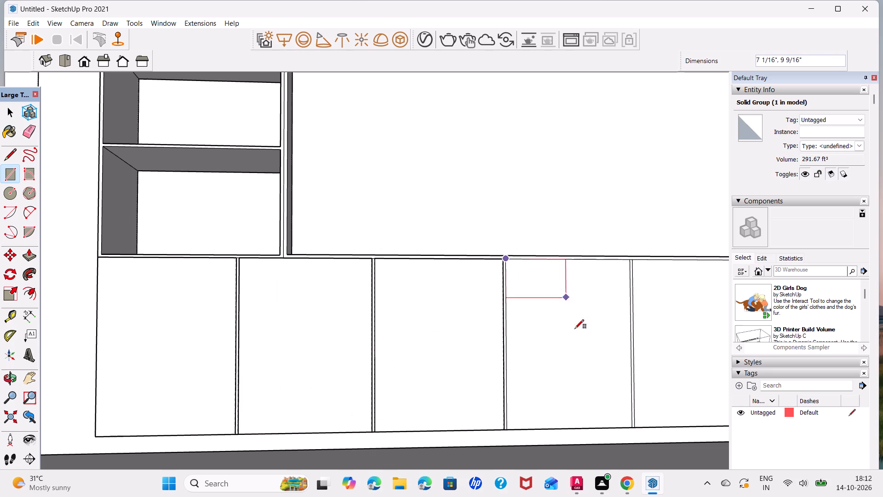
{"action": "left_click", "coordinate": [631, 428]}
Draw door rectangles over the fifth to eighth base bays, corner to corner between the divider strips.
{"action": "scroll", "coordinate": [629, 394], "scroll_direction": "down", "scroll_amount": 3}
{"action": "middle_click_drag", "start_coordinate": [631, 392], "coordinate": [472, 393]}
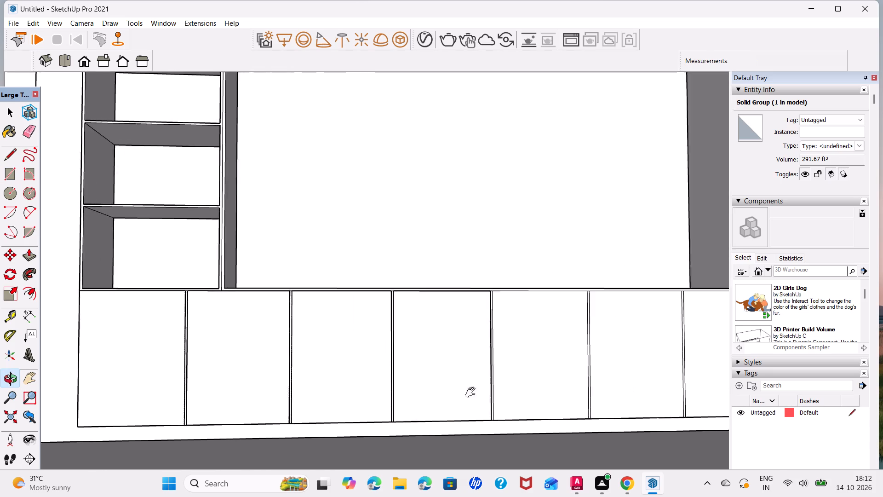
{"action": "middle_click_drag", "start_coordinate": [472, 393], "coordinate": [267, 400]}
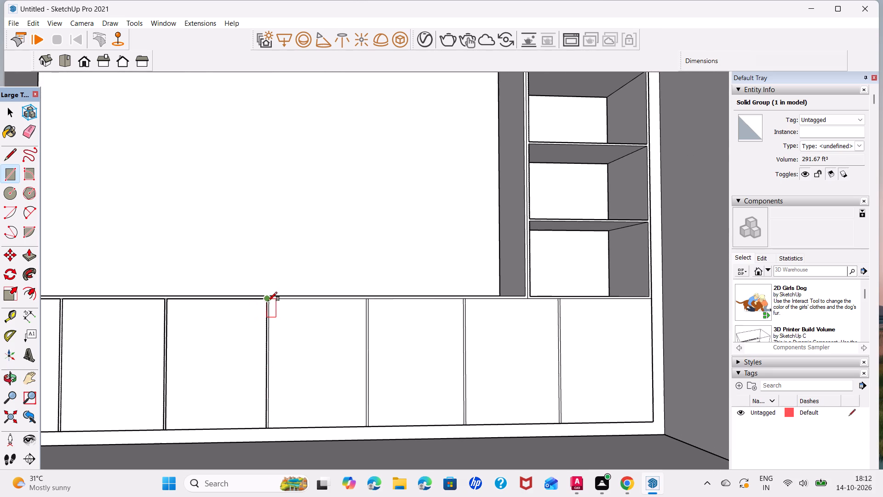
{"action": "left_click", "coordinate": [271, 301]}
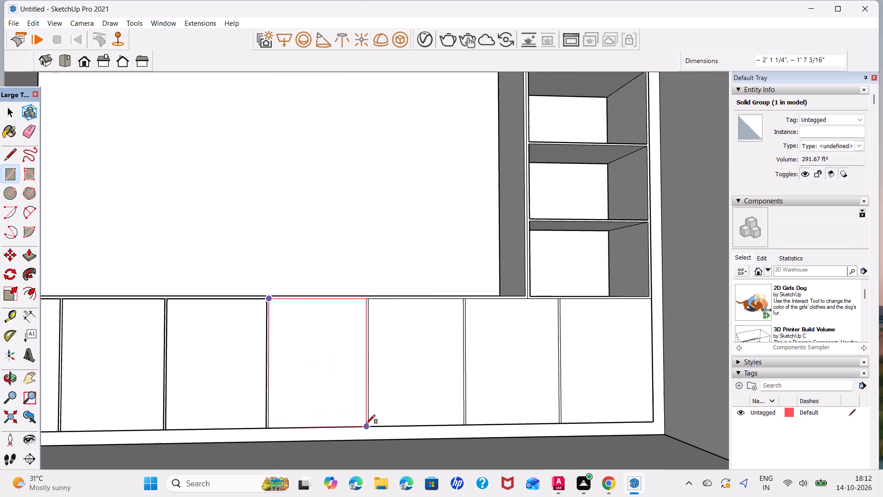
{"action": "left_click", "coordinate": [365, 424]}
{"action": "left_click", "coordinate": [370, 300]}
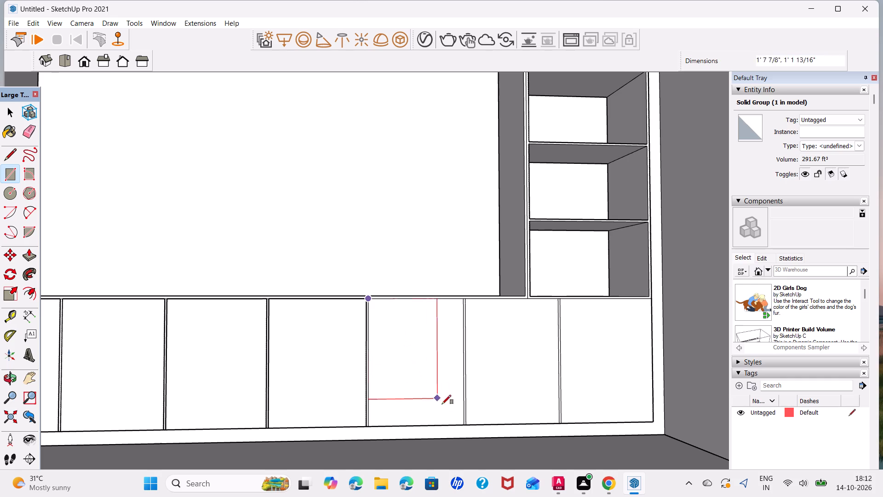
{"action": "left_click", "coordinate": [463, 421]}
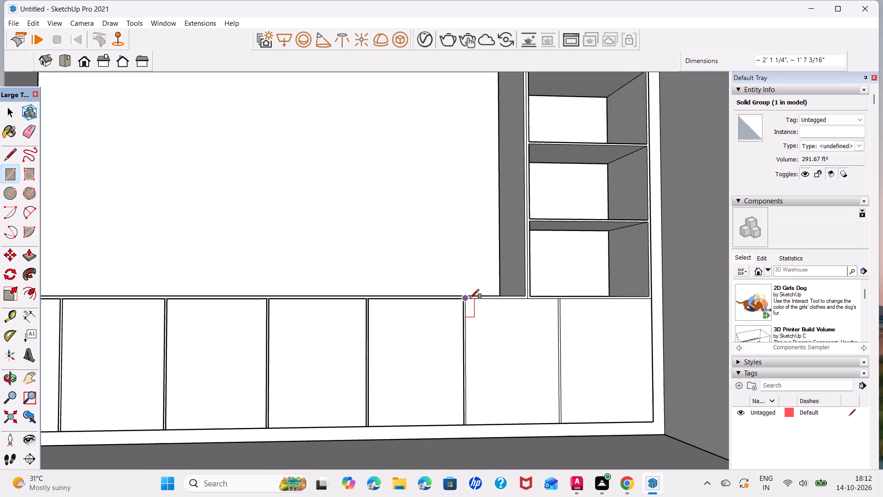
{"action": "left_click", "coordinate": [470, 298]}
{"action": "left_click", "coordinate": [558, 425]}
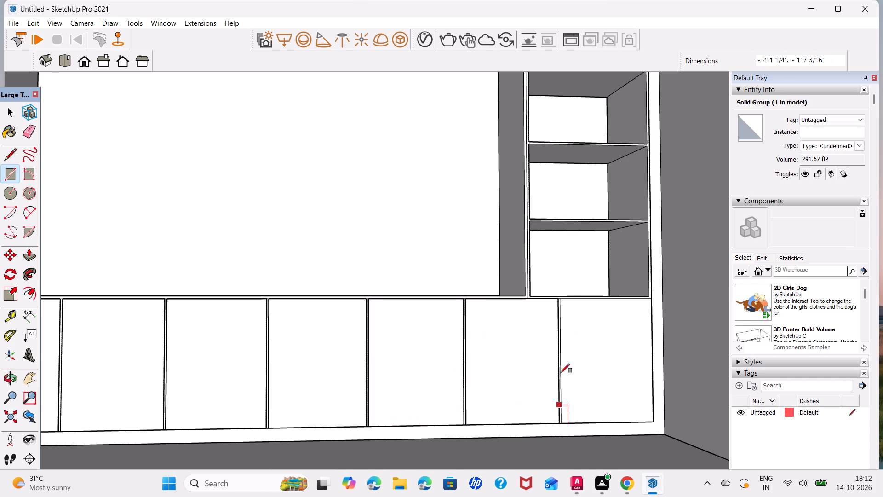
{"action": "left_click", "coordinate": [566, 300]}
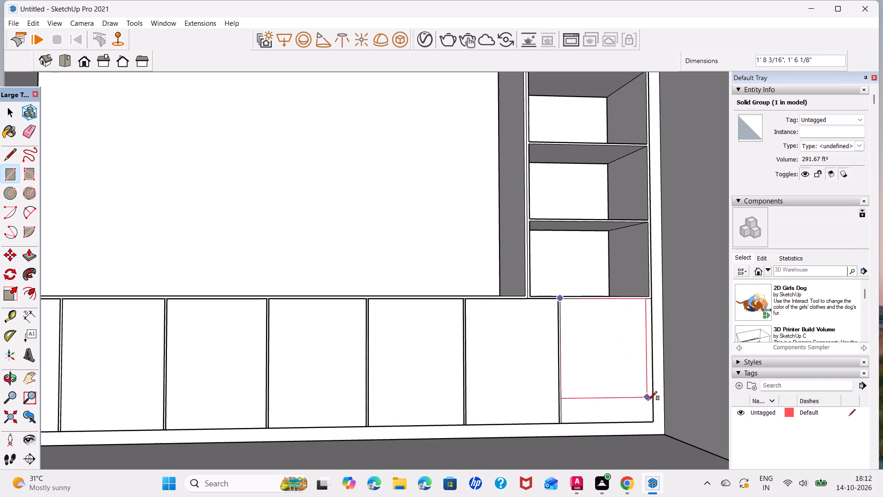
{"action": "left_click", "coordinate": [655, 422]}
{"action": "key", "text": "space"}
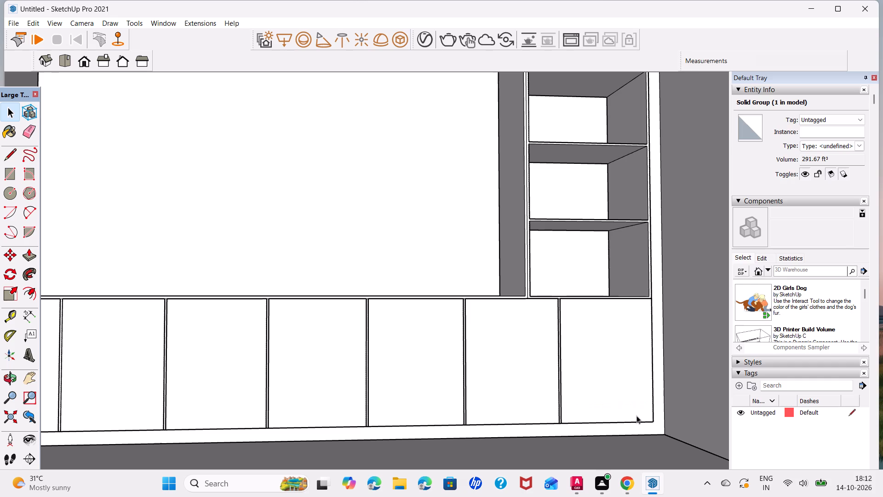
Push/Pull all eight base door rectangles outward by 0.5", starting from the eighth bay.
{"action": "key", "text": "p"}
{"action": "left_click", "coordinate": [607, 386]}
{"action": "type", "text": "0.5"}
{"action": "key", "text": "Return"}
{"action": "double_click", "coordinate": [498, 391]}
{"action": "double_click", "coordinate": [443, 389]}
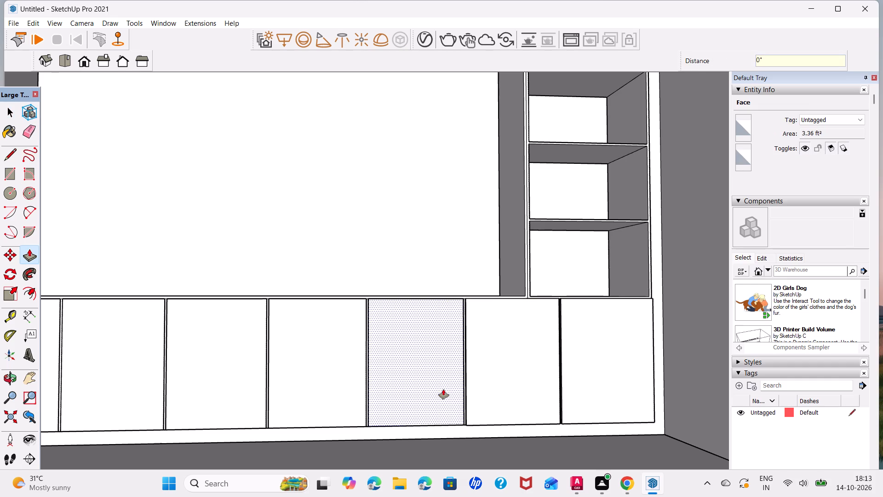
{"action": "double_click", "coordinate": [333, 389]}
{"action": "double_click", "coordinate": [256, 392]}
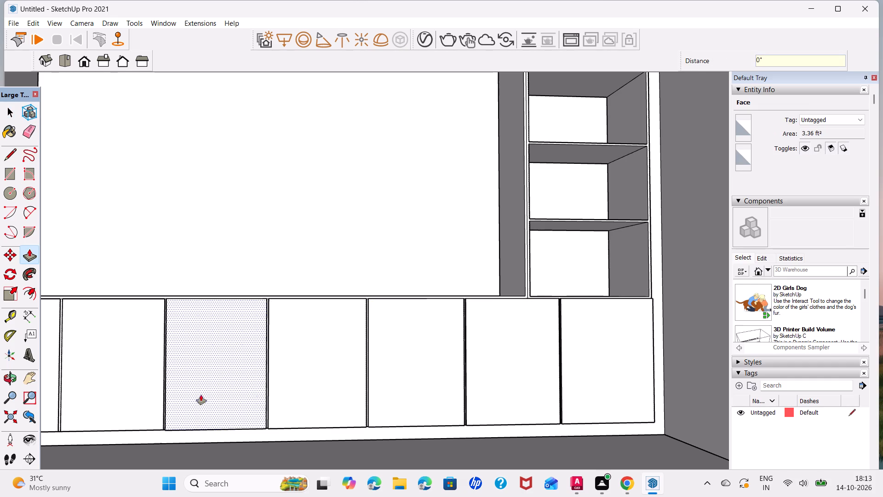
{"action": "double_click", "coordinate": [137, 395]}
{"action": "scroll", "coordinate": [140, 393], "scroll_direction": "down", "scroll_amount": 5}
{"action": "middle_click_drag", "start_coordinate": [142, 383], "coordinate": [310, 385]}
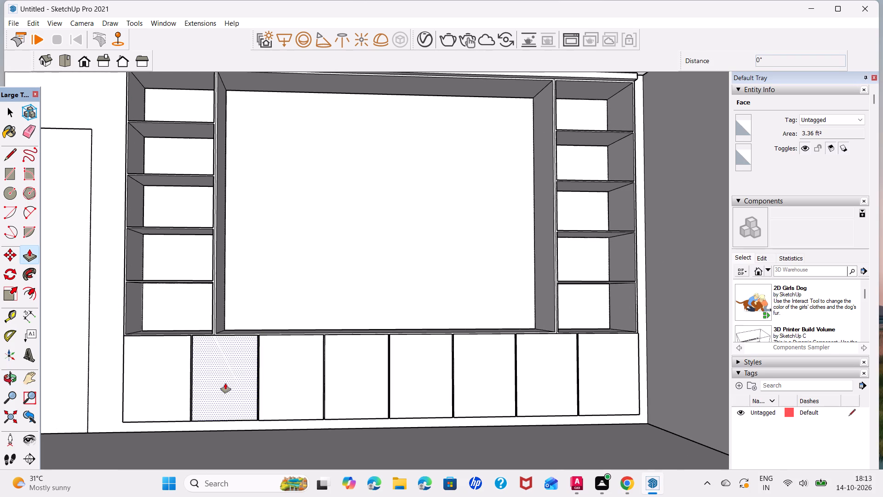
{"action": "double_click", "coordinate": [225, 383]}
{"action": "double_click", "coordinate": [173, 387]}
{"action": "key", "text": "space"}
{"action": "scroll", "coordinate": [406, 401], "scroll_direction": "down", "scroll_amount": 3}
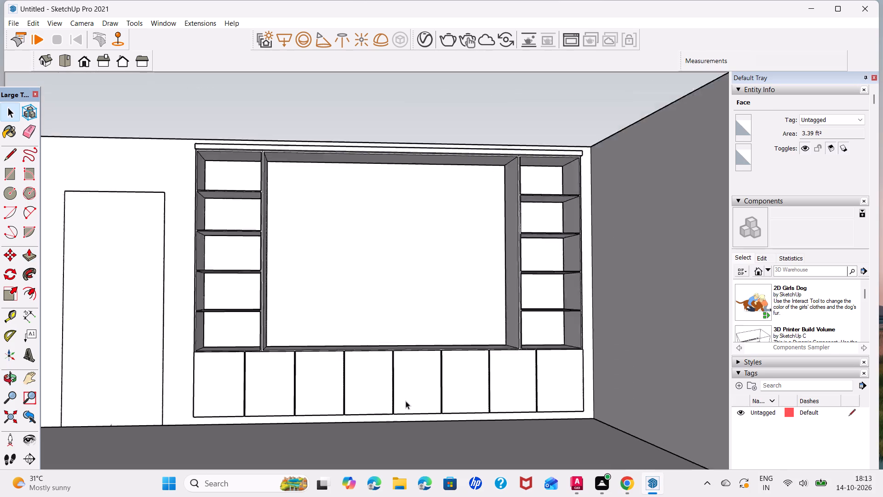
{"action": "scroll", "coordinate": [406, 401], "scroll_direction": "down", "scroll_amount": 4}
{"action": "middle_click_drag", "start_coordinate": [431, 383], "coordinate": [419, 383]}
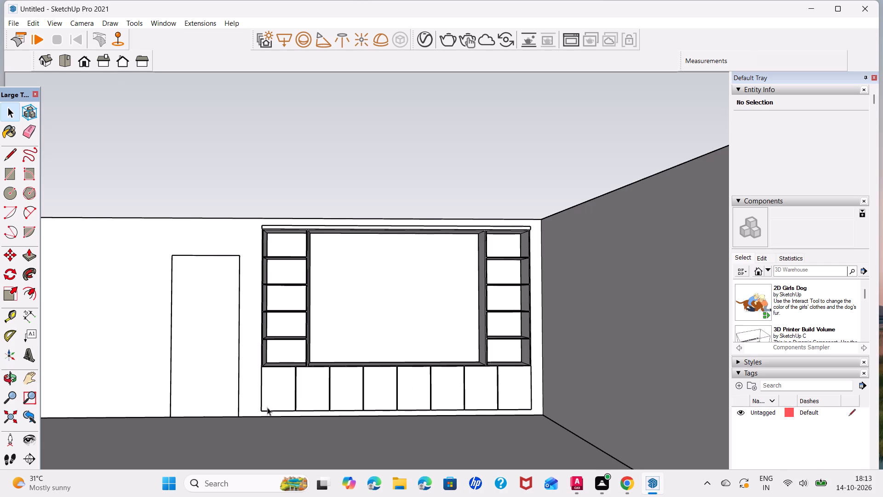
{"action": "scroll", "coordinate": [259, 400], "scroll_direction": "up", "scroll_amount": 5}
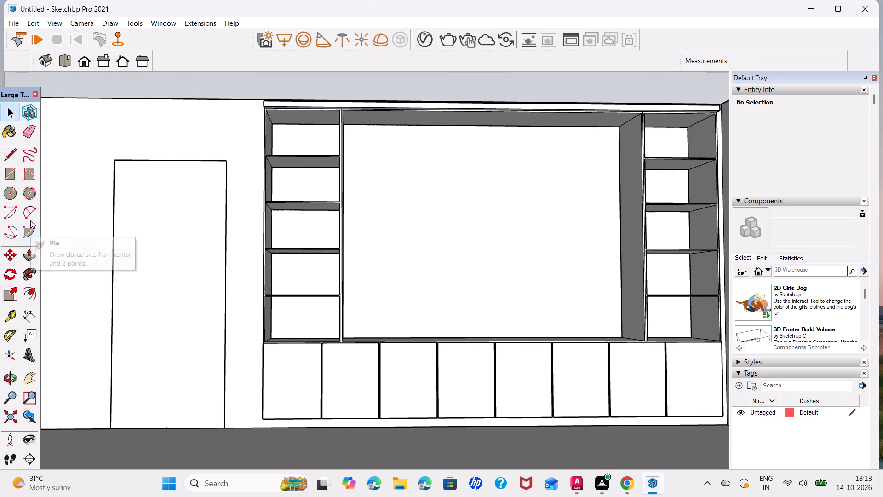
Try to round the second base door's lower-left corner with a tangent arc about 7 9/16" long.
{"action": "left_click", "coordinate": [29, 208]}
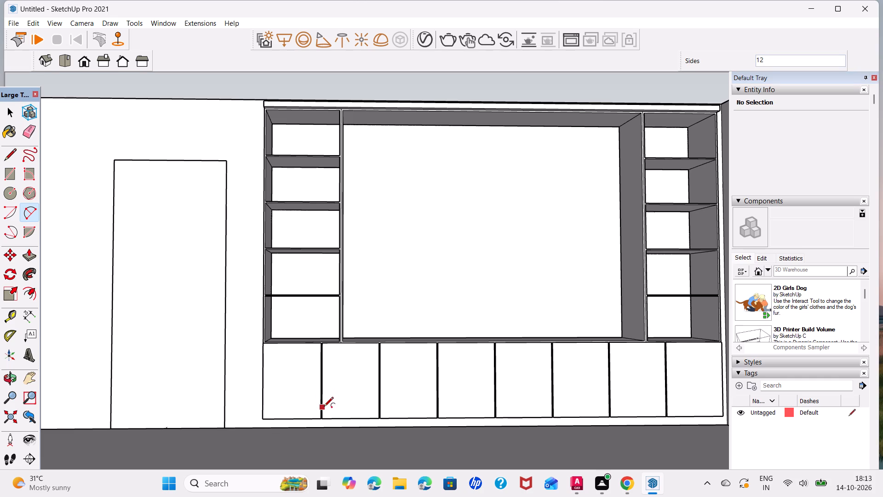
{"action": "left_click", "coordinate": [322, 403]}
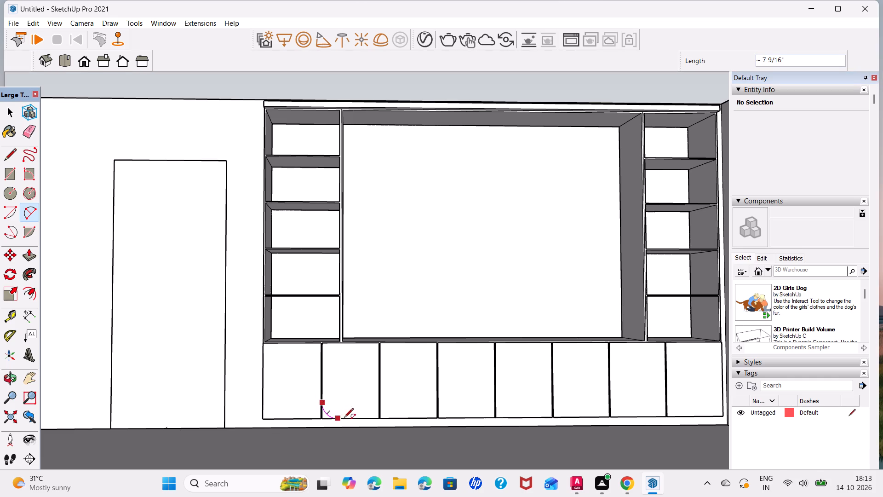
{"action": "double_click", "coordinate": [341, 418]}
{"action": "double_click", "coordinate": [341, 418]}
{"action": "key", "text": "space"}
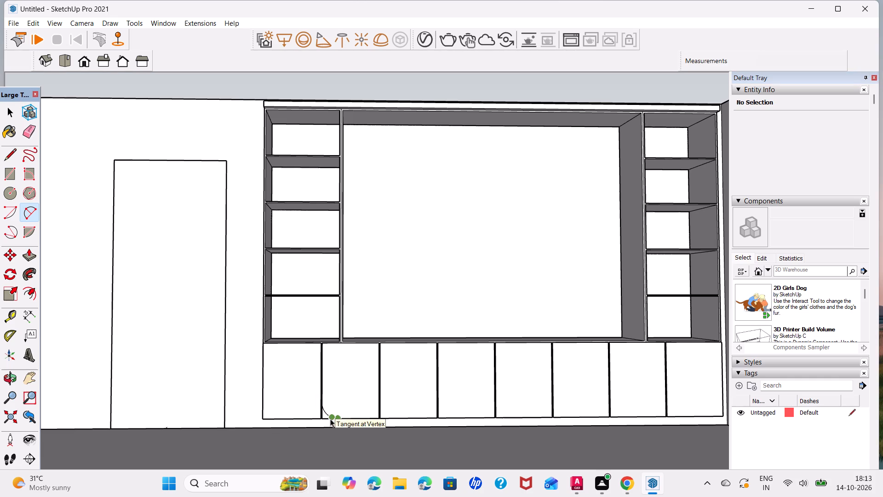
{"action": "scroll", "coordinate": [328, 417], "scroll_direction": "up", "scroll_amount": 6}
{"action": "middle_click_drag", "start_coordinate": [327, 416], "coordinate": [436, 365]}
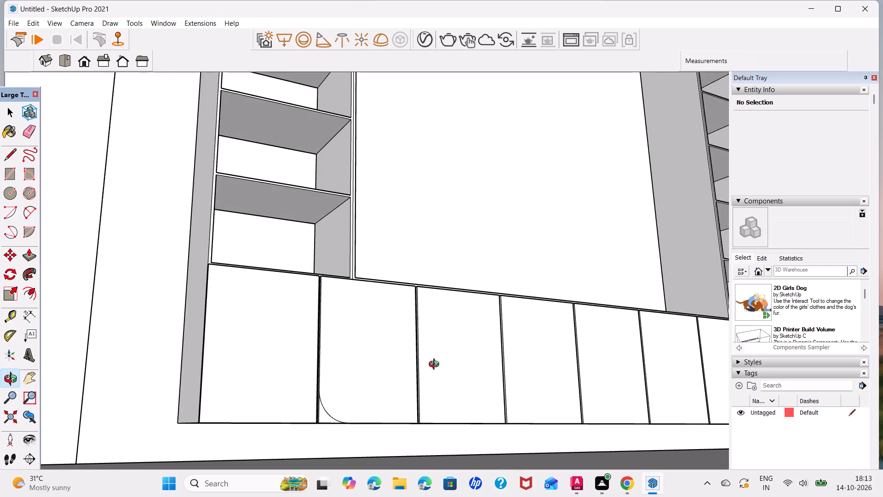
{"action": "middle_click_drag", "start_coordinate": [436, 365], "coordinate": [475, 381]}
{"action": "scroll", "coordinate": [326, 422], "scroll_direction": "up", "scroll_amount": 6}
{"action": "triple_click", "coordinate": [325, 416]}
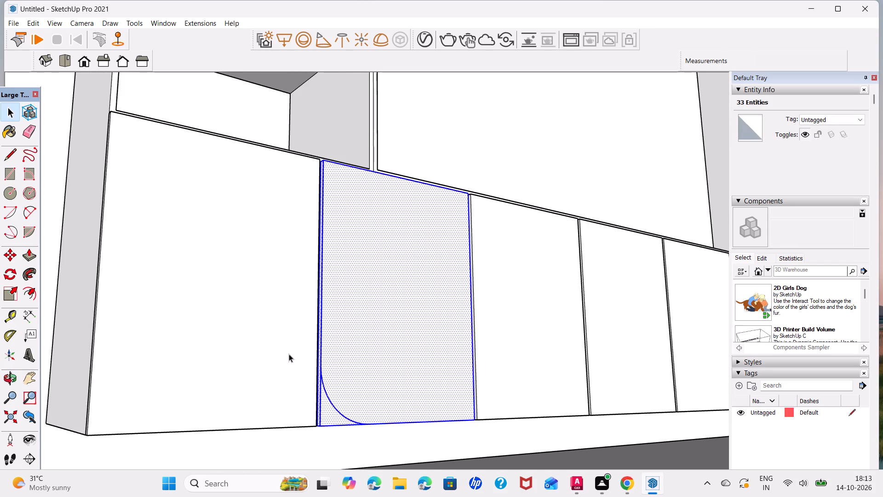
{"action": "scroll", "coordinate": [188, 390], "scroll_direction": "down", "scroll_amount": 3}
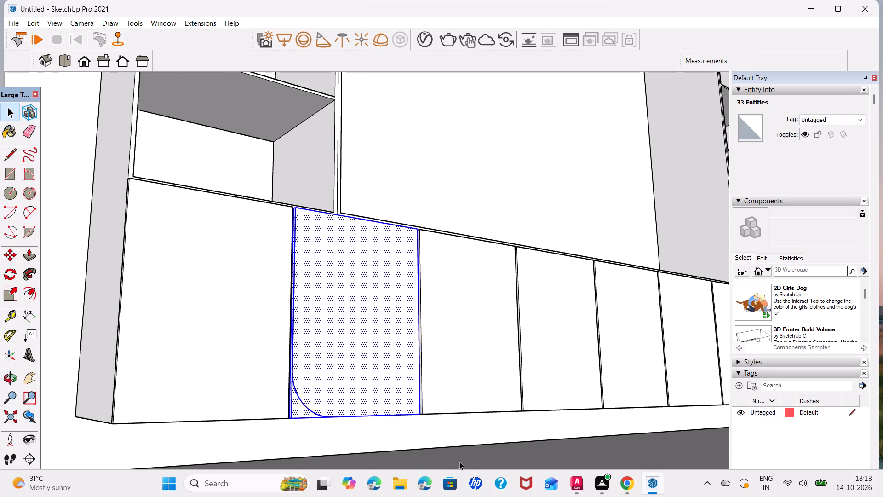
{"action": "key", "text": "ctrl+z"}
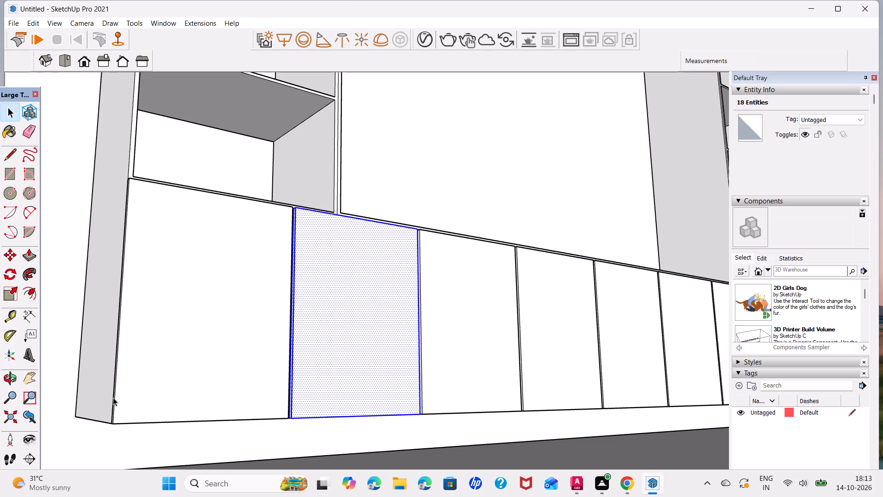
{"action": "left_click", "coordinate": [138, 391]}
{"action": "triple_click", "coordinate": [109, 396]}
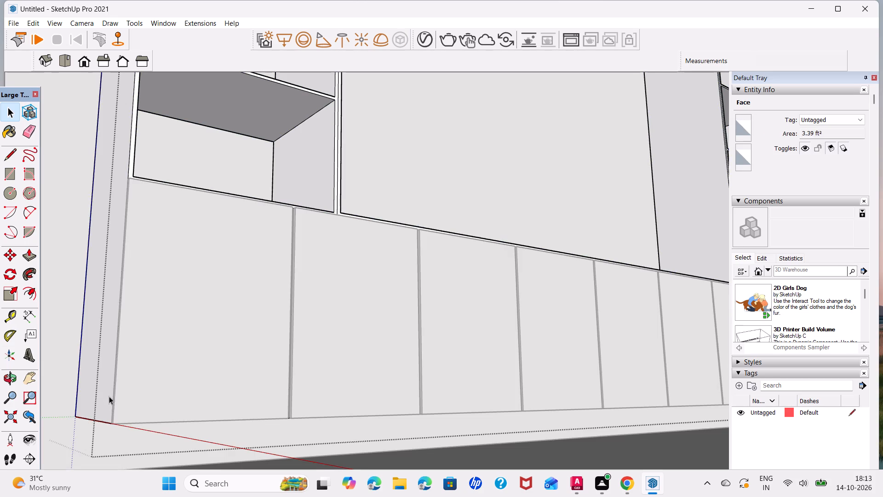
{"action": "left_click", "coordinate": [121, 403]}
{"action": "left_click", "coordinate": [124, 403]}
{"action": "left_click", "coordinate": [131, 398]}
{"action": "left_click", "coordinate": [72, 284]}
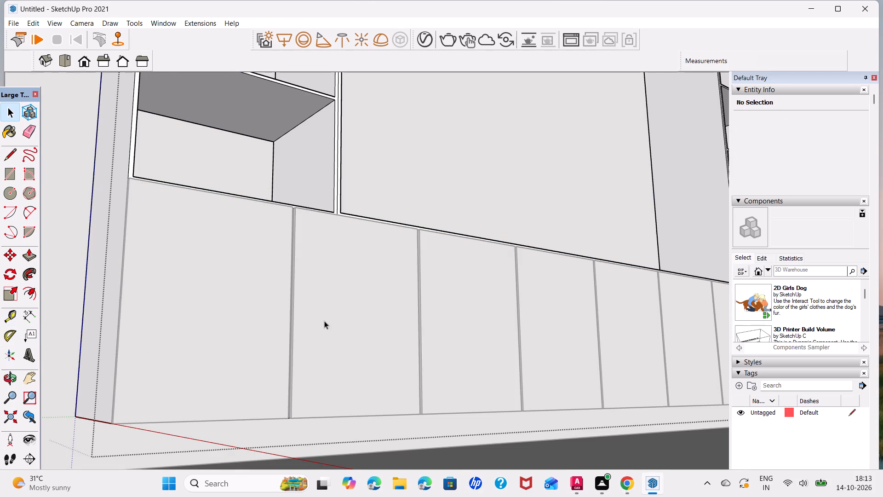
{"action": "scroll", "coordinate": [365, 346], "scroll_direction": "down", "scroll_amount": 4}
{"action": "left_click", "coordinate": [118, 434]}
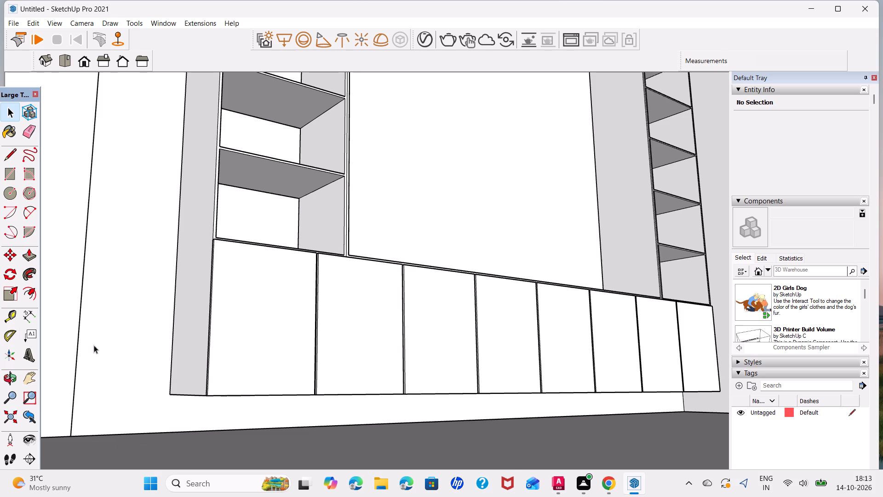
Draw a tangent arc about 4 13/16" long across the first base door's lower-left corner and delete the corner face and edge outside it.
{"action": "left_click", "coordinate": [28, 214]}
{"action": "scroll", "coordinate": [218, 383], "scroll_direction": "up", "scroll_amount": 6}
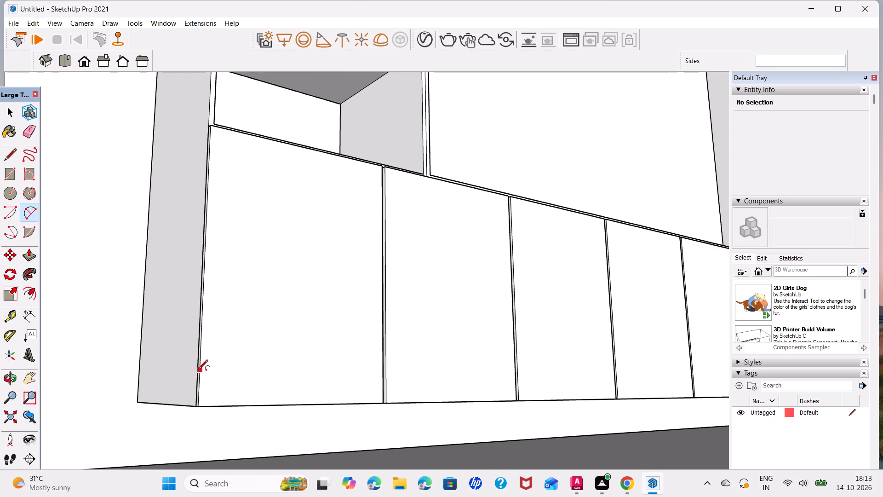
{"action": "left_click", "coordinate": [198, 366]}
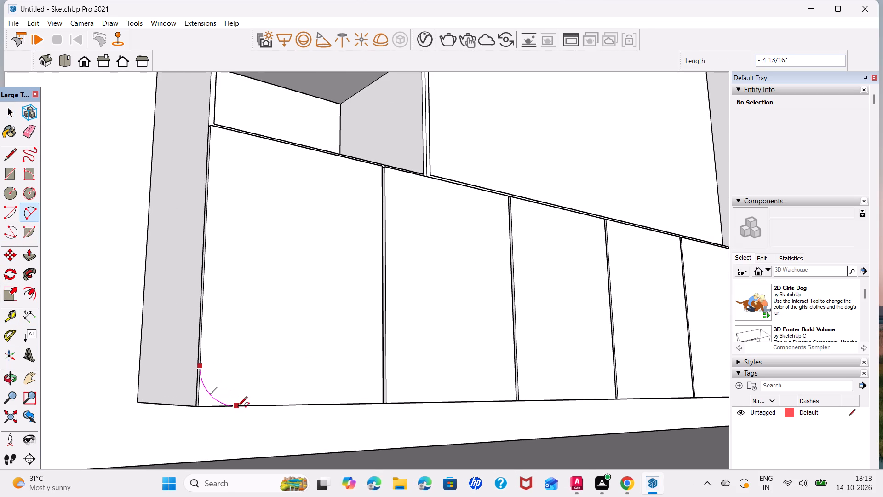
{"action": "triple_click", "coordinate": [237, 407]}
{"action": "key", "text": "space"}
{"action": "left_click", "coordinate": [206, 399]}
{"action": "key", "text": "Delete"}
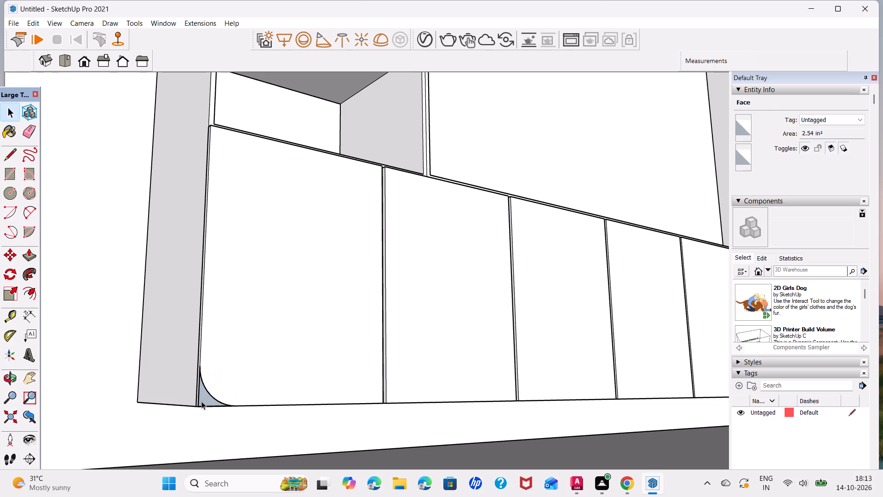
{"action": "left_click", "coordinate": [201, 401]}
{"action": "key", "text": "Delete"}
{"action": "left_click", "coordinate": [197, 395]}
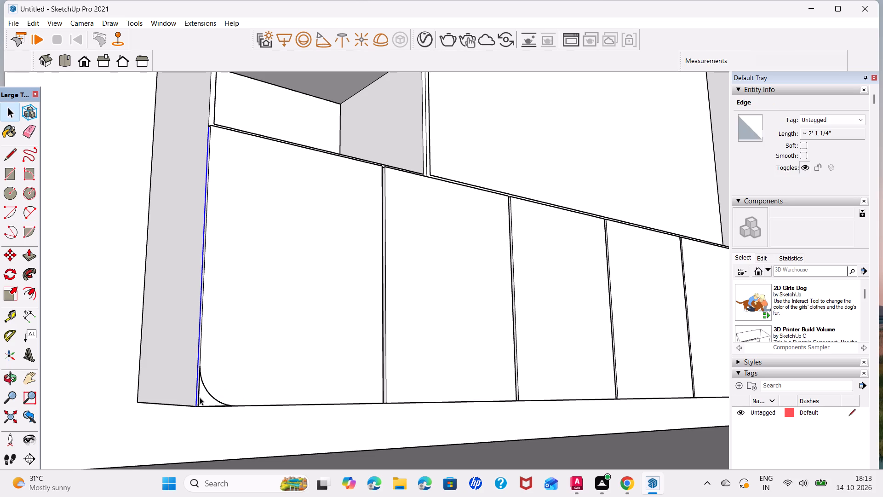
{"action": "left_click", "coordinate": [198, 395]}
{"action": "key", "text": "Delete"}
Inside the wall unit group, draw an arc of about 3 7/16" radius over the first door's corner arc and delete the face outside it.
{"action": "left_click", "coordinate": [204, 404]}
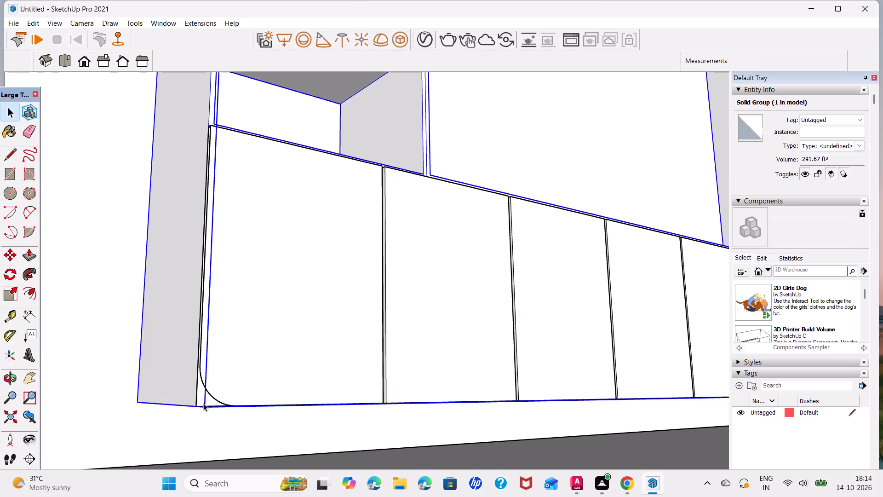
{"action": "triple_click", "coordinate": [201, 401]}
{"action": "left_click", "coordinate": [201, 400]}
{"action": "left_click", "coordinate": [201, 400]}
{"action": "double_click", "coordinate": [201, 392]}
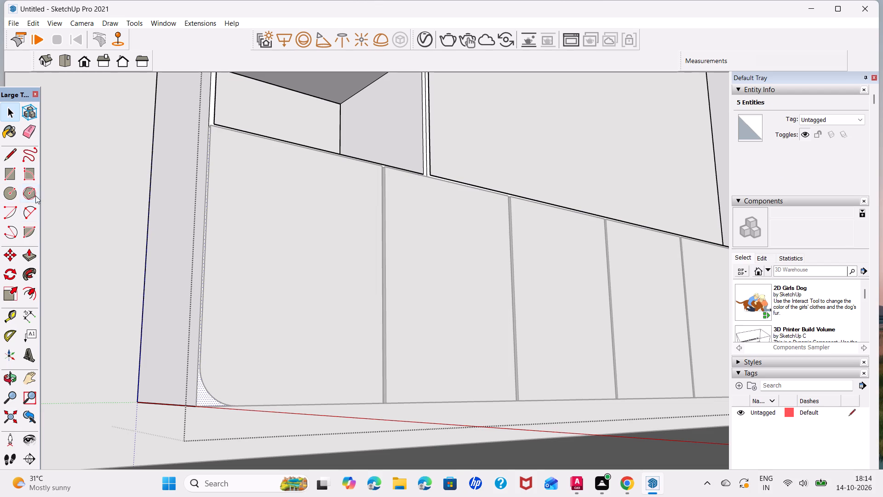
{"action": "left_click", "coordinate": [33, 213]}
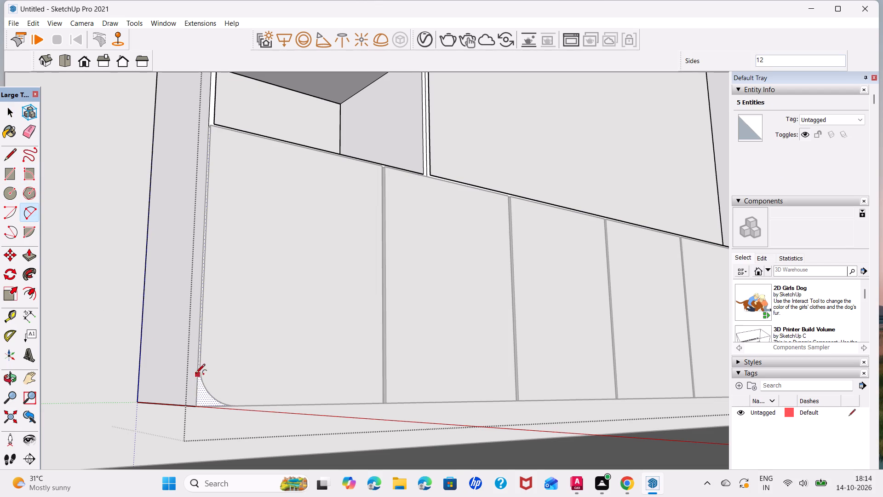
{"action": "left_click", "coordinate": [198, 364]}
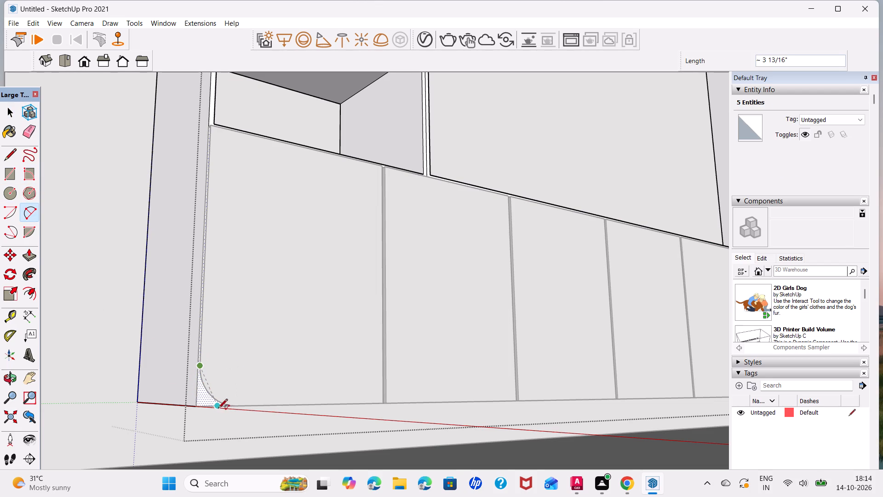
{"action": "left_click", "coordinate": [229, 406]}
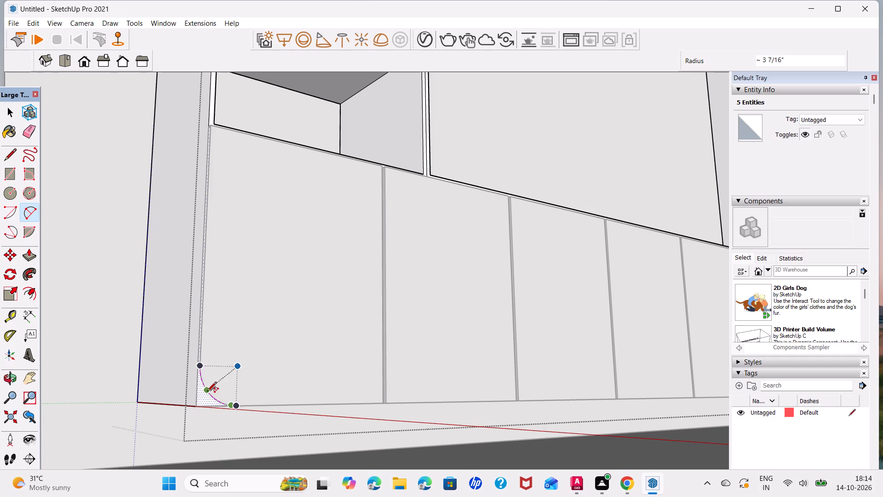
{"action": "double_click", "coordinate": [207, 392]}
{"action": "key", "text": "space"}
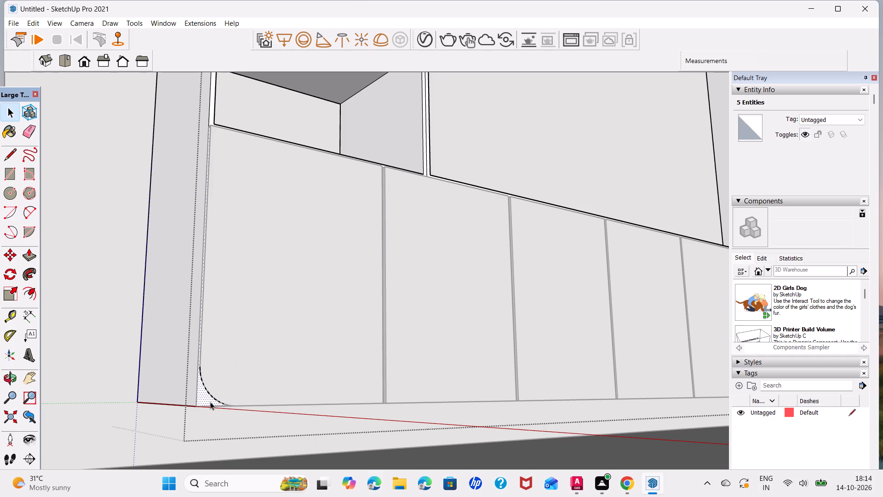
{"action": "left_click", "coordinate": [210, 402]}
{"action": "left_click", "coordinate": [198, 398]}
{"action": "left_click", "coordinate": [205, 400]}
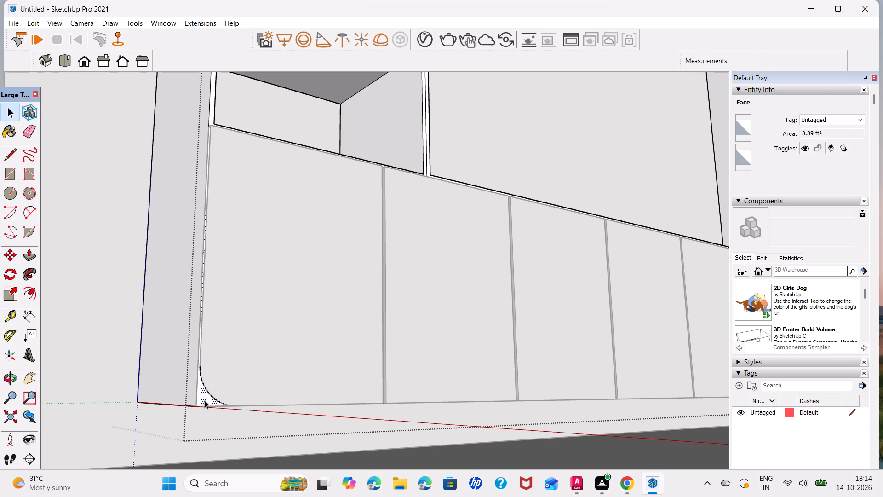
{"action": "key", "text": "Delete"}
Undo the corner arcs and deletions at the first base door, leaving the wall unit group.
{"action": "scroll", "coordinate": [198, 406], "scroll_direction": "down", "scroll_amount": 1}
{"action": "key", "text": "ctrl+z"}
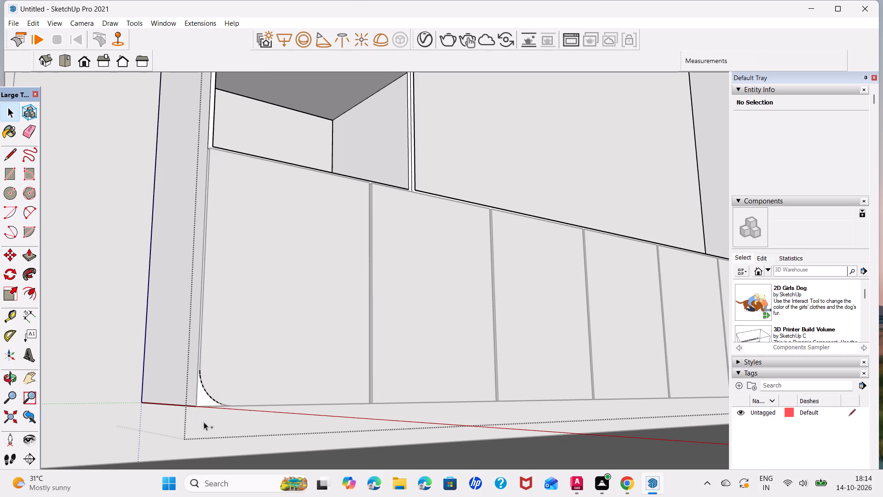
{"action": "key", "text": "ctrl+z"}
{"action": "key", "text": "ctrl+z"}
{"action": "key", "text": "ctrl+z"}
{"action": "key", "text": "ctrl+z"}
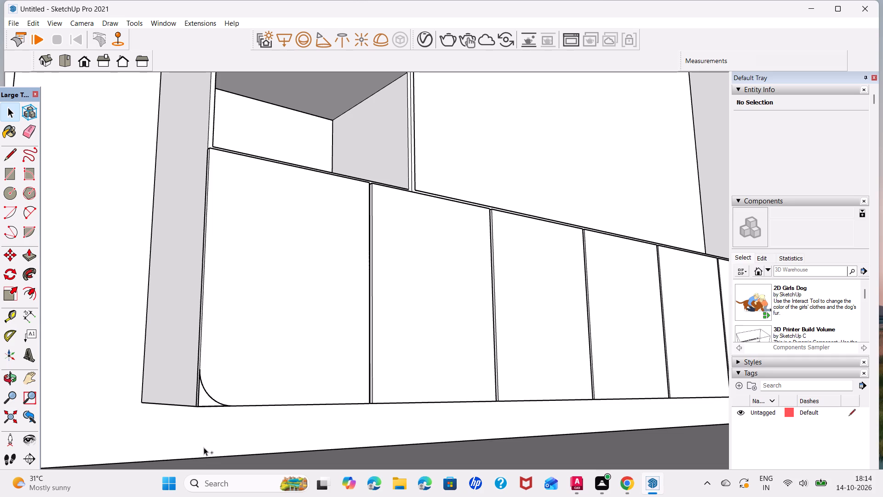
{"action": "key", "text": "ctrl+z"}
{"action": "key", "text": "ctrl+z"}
Examine the wall unit from the front and the whole room from several raised outside angles.
{"action": "scroll", "coordinate": [218, 425], "scroll_direction": "down", "scroll_amount": 6}
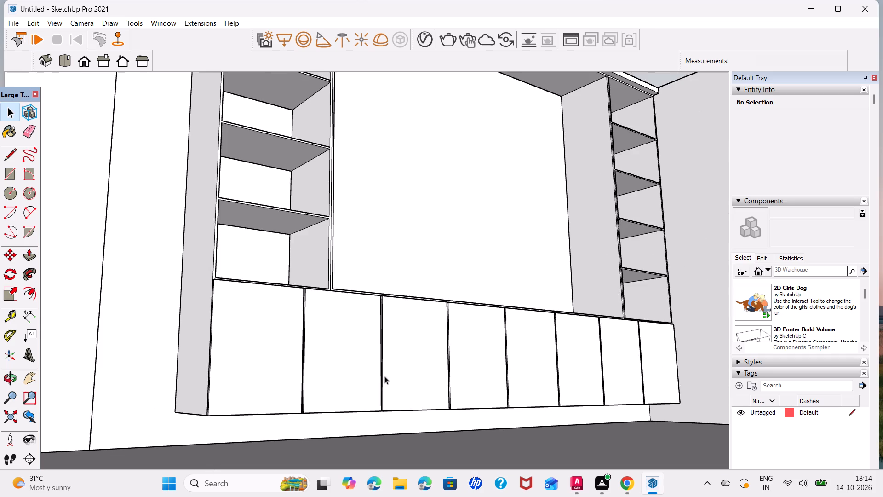
{"action": "middle_click_drag", "start_coordinate": [384, 376], "coordinate": [242, 414]}
{"action": "scroll", "coordinate": [243, 414], "scroll_direction": "down", "scroll_amount": 8}
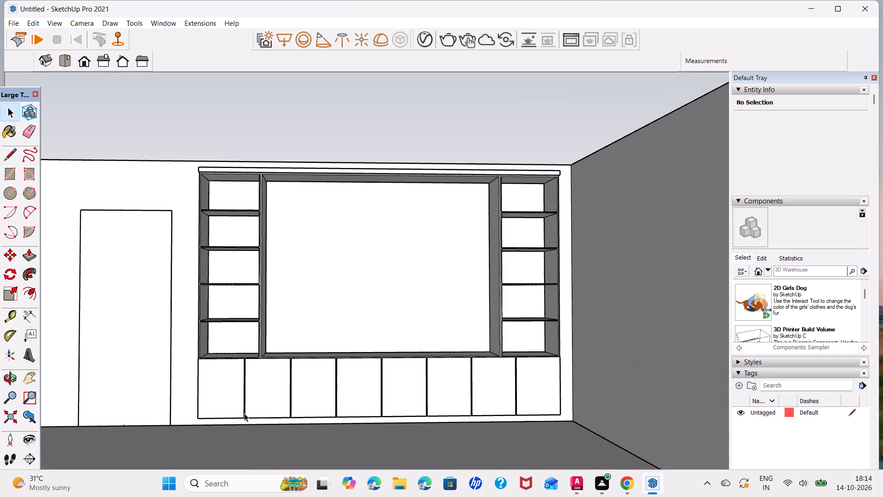
{"action": "scroll", "coordinate": [244, 413], "scroll_direction": "down", "scroll_amount": 2}
{"action": "middle_click_drag", "start_coordinate": [265, 397], "coordinate": [271, 416]}
{"action": "scroll", "coordinate": [271, 416], "scroll_direction": "down", "scroll_amount": 1}
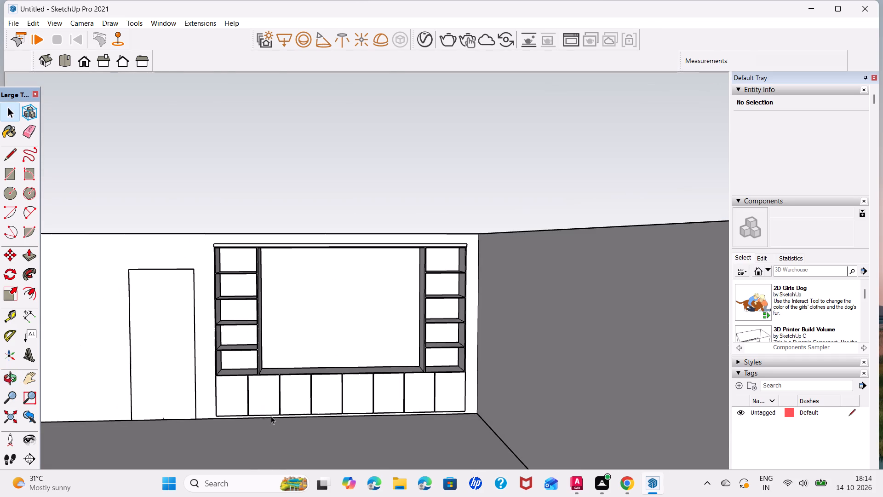
{"action": "middle_click_drag", "start_coordinate": [334, 398], "coordinate": [347, 403]}
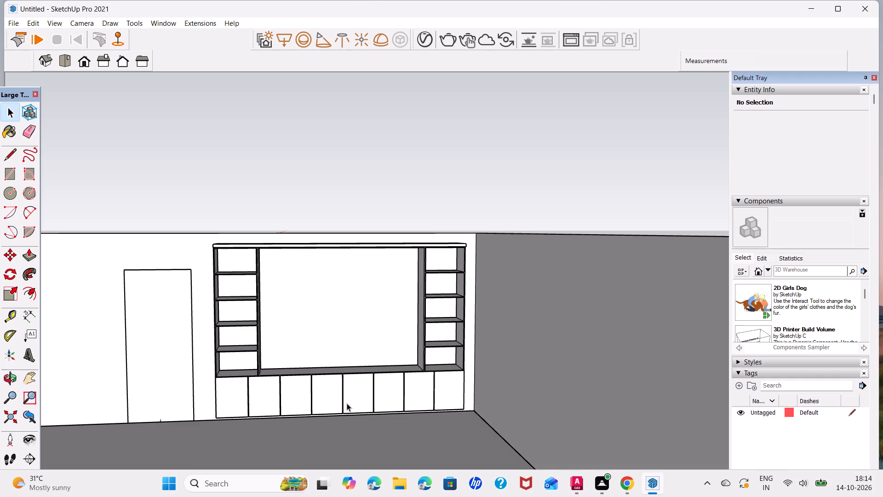
{"action": "middle_click_drag", "start_coordinate": [347, 403], "coordinate": [335, 297], "text": "shift"}
{"action": "scroll", "coordinate": [335, 301], "scroll_direction": "down", "scroll_amount": 8}
{"action": "middle_click_drag", "start_coordinate": [303, 328], "coordinate": [325, 404]}
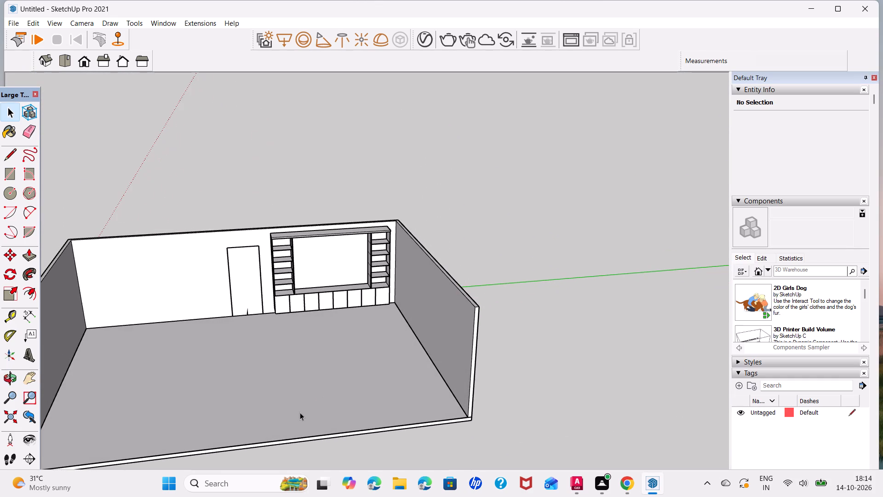
{"action": "middle_click_drag", "start_coordinate": [300, 412], "coordinate": [274, 422]}
{"action": "middle_click_drag", "start_coordinate": [252, 389], "coordinate": [470, 359]}
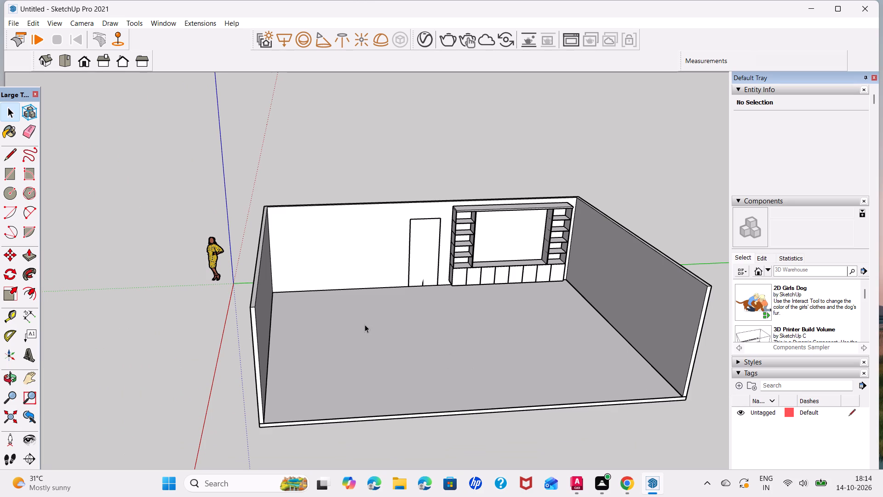
{"action": "middle_click_drag", "start_coordinate": [367, 316], "coordinate": [190, 352]}
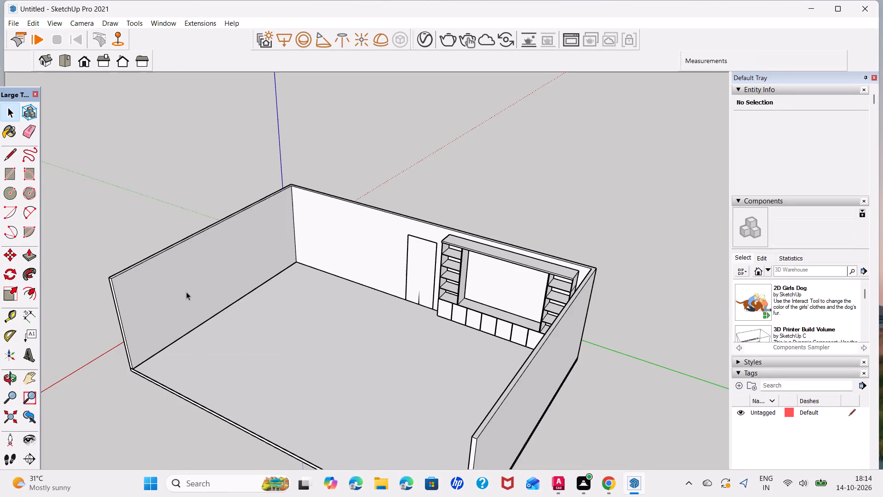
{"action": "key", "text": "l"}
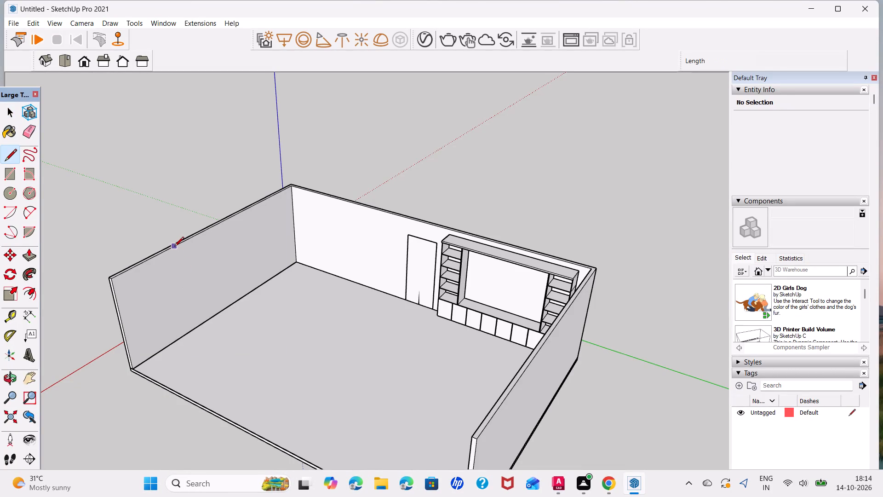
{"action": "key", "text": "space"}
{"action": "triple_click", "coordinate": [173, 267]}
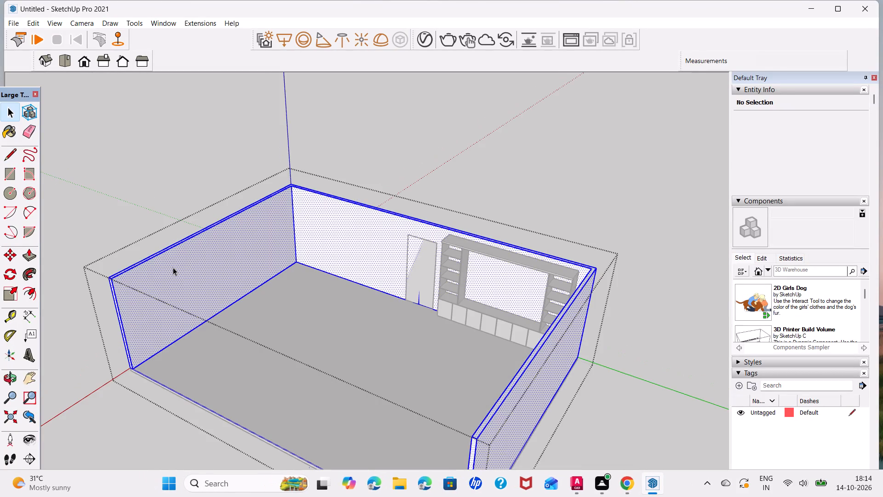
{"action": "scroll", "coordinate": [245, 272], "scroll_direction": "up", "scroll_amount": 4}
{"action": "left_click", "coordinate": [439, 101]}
Draw a floor rectangle about 11' 11 7/8" by 3' 6 1/8" along the back wall, ending at the left side wall.
{"action": "middle_click_drag", "start_coordinate": [345, 277], "coordinate": [358, 285]}
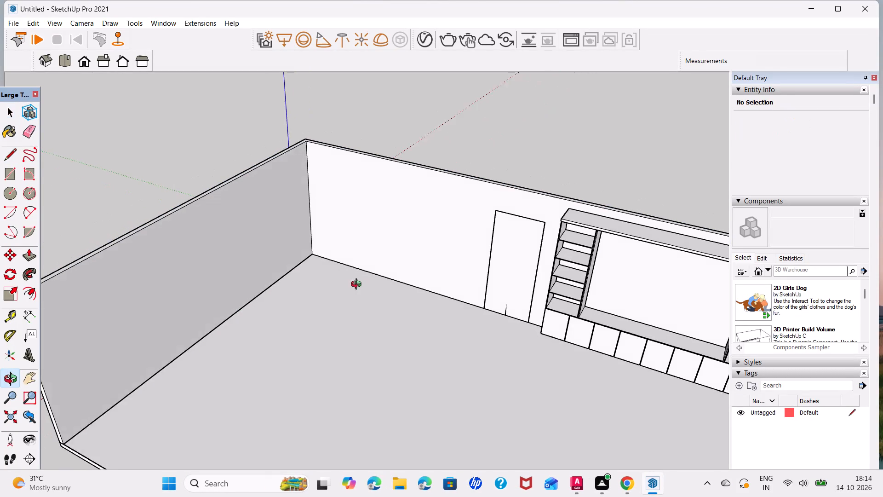
{"action": "middle_click_drag", "start_coordinate": [358, 285], "coordinate": [374, 286]}
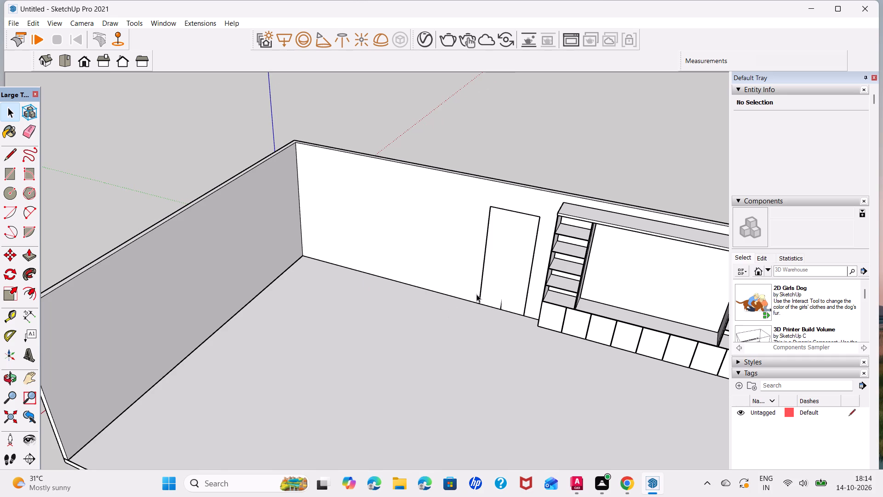
{"action": "scroll", "coordinate": [476, 294], "scroll_direction": "up", "scroll_amount": 1}
{"action": "middle_click_drag", "start_coordinate": [476, 294], "coordinate": [492, 291]}
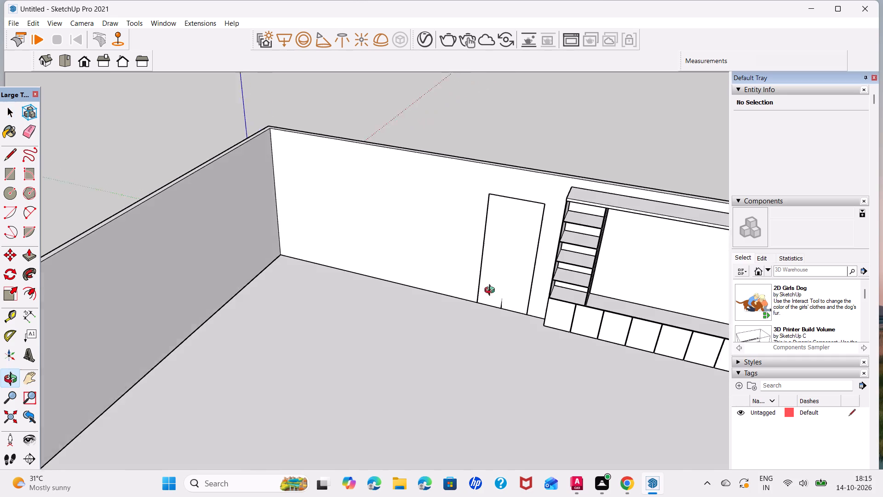
{"action": "middle_click_drag", "start_coordinate": [492, 291], "coordinate": [522, 290]}
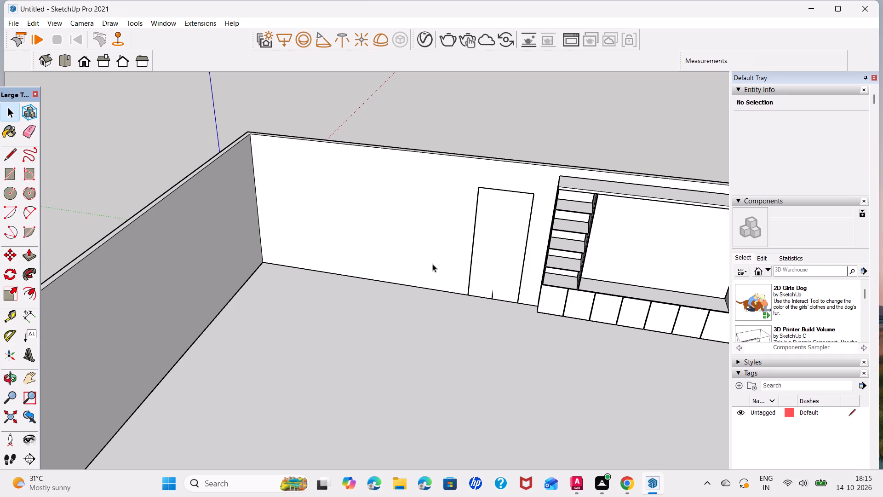
{"action": "middle_click_drag", "start_coordinate": [431, 264], "coordinate": [458, 258]}
{"action": "scroll", "coordinate": [444, 283], "scroll_direction": "up", "scroll_amount": 1}
{"action": "middle_click_drag", "start_coordinate": [448, 284], "coordinate": [459, 292]}
{"action": "key", "text": "r"}
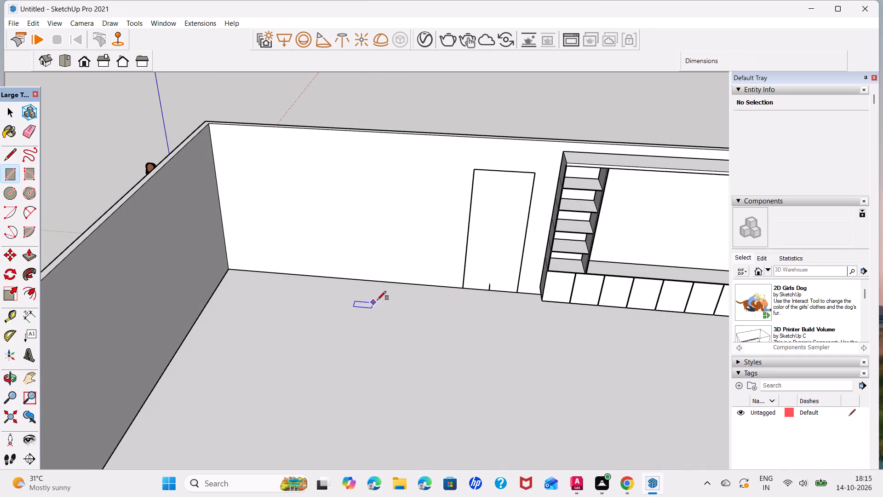
{"action": "left_click", "coordinate": [408, 281]}
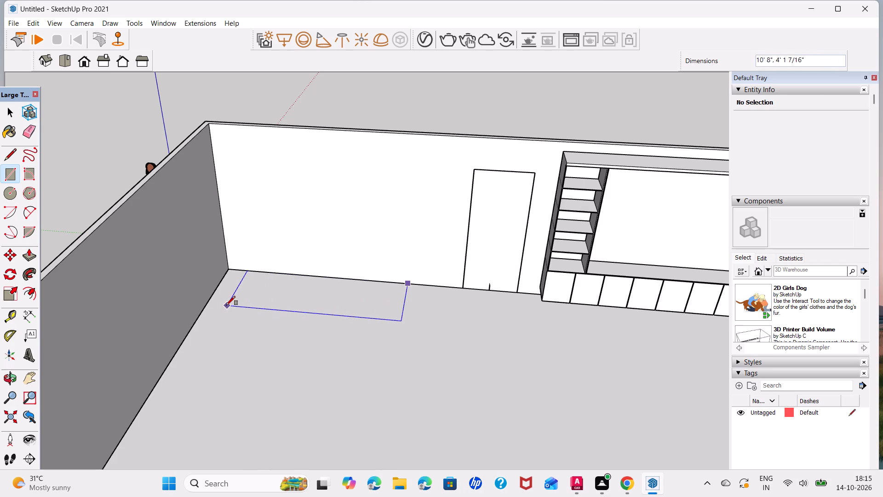
{"action": "left_click", "coordinate": [212, 300]}
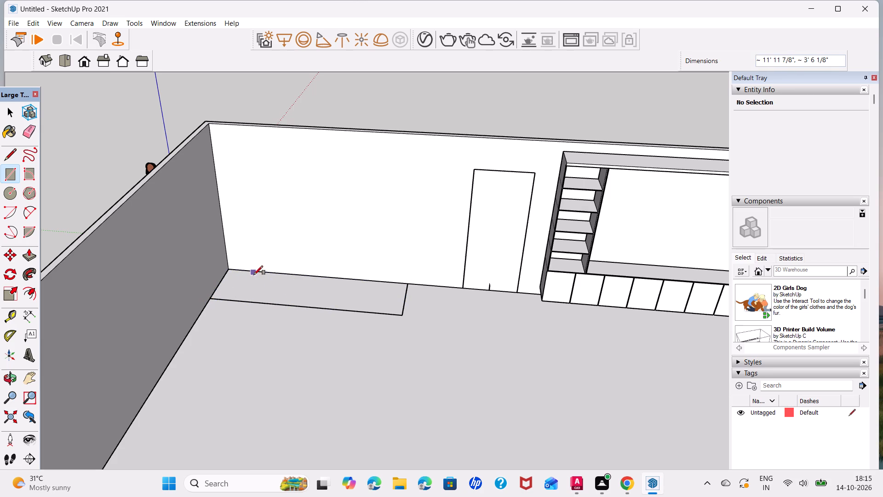
Add a floor rectangle about 20' 13/16" by 2' 5 7/16" along the left side wall and merge both into an L-shape by deleting the overlap edges.
{"action": "left_click", "coordinate": [226, 271]}
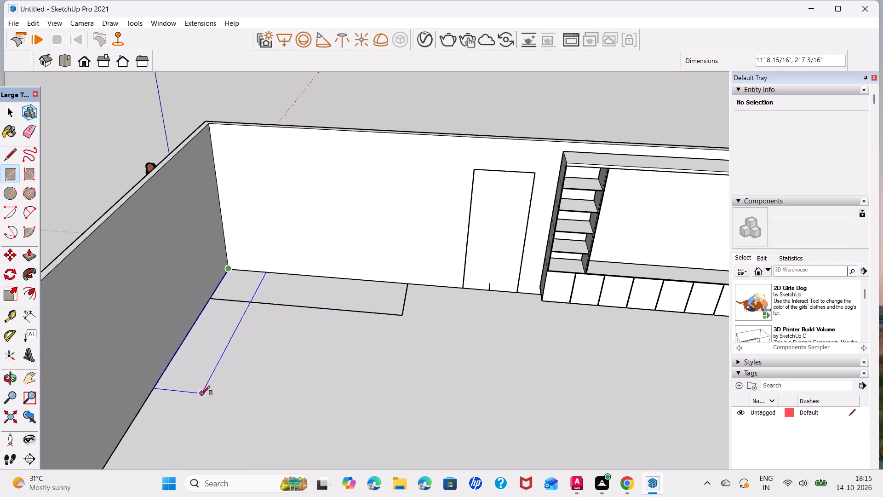
{"action": "scroll", "coordinate": [179, 430], "scroll_direction": "down", "scroll_amount": 5}
{"action": "middle_click_drag", "start_coordinate": [179, 430], "coordinate": [266, 245]}
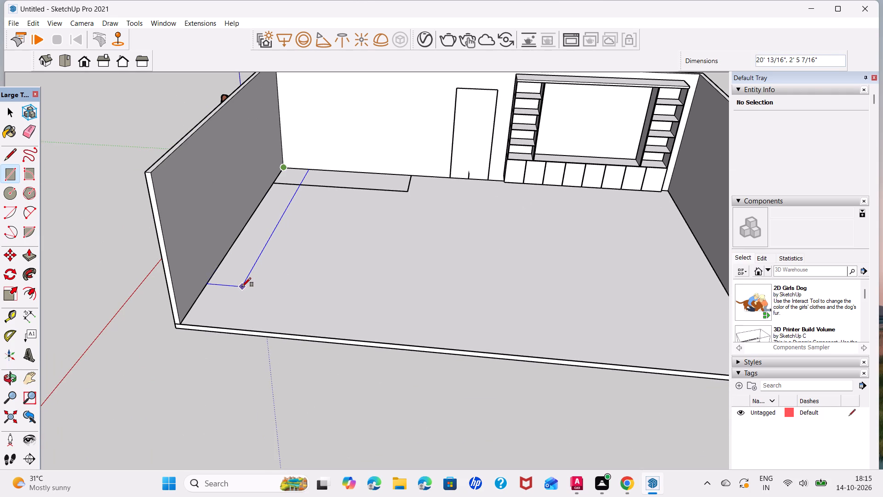
{"action": "left_click", "coordinate": [242, 287]}
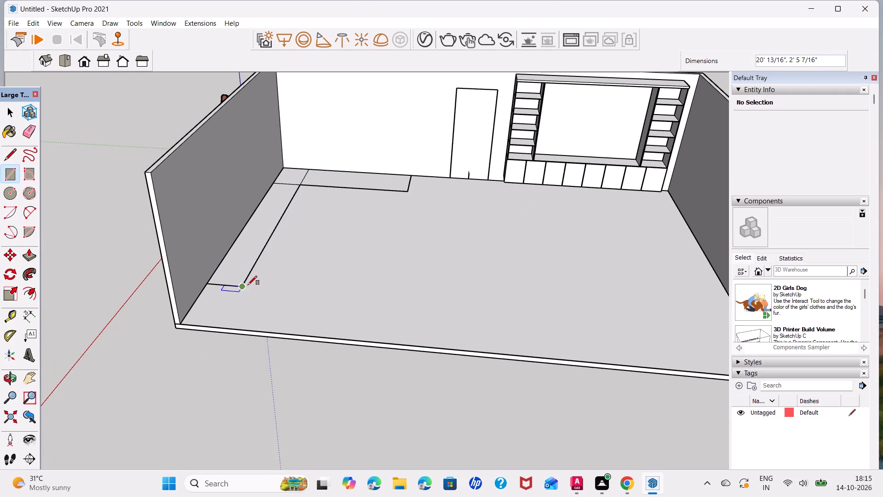
{"action": "key", "text": "space"}
{"action": "left_click", "coordinate": [296, 184]}
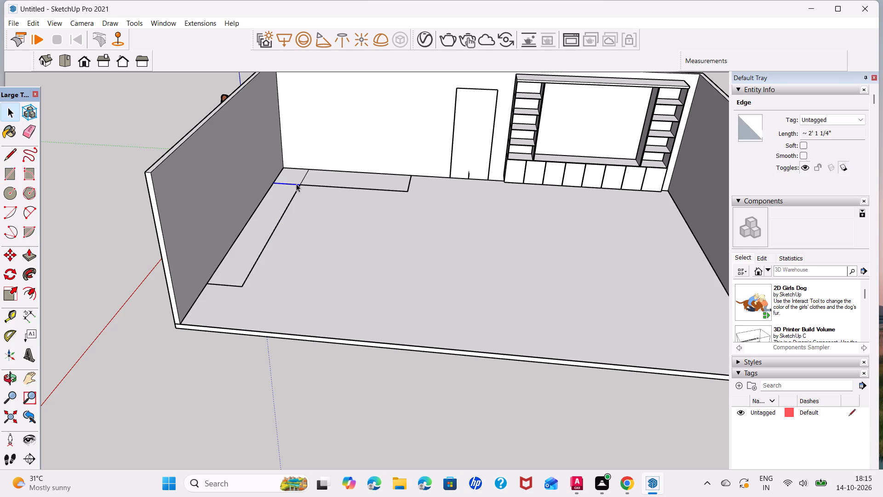
{"action": "key", "text": "Delete"}
{"action": "left_click", "coordinate": [302, 178]}
{"action": "key", "text": "Delete"}
Extrude the L-shaped floor face upward by 3" as the counter's base.
{"action": "left_click", "coordinate": [289, 186]}
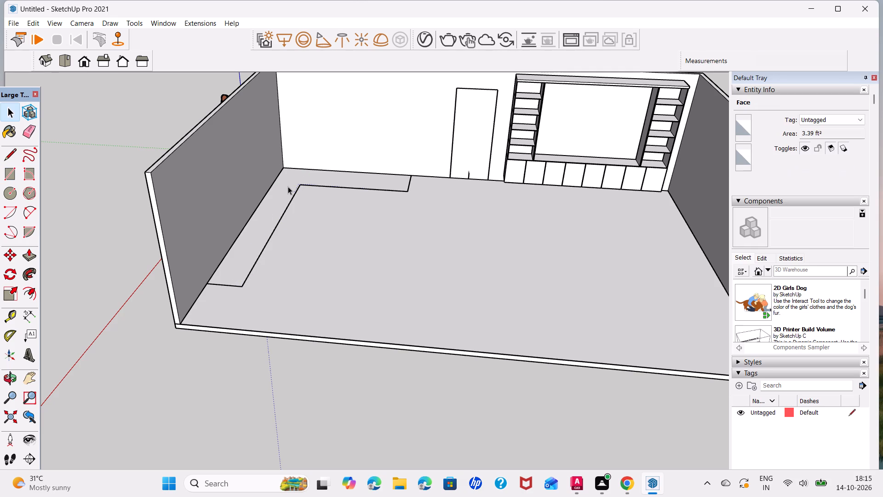
{"action": "key", "text": "p"}
{"action": "left_click", "coordinate": [287, 188]}
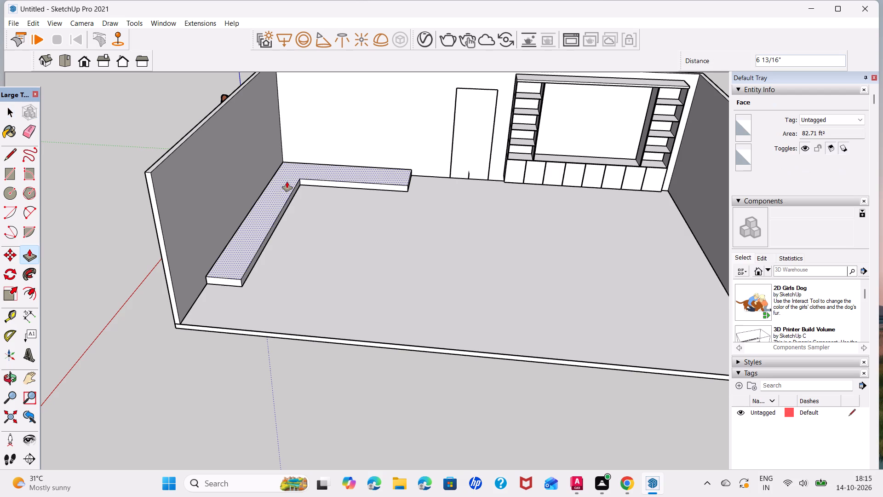
{"action": "key", "text": "3"}
{"action": "key", "text": "Return"}
Select the whole L-shaped base and make it a group.
{"action": "key", "text": "space"}
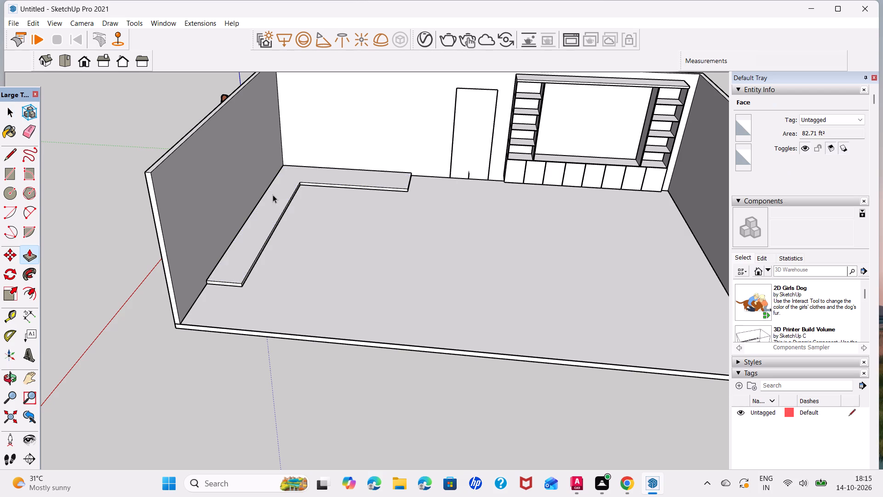
{"action": "triple_click", "coordinate": [273, 195]}
{"action": "right_click", "coordinate": [273, 195]}
{"action": "left_click", "coordinate": [320, 286]}
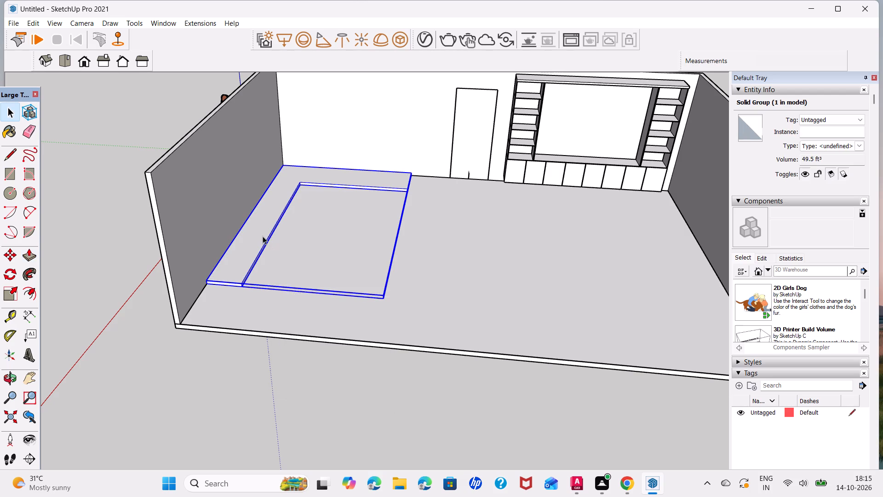
{"action": "key", "text": "space"}
{"action": "left_click", "coordinate": [315, 242]}
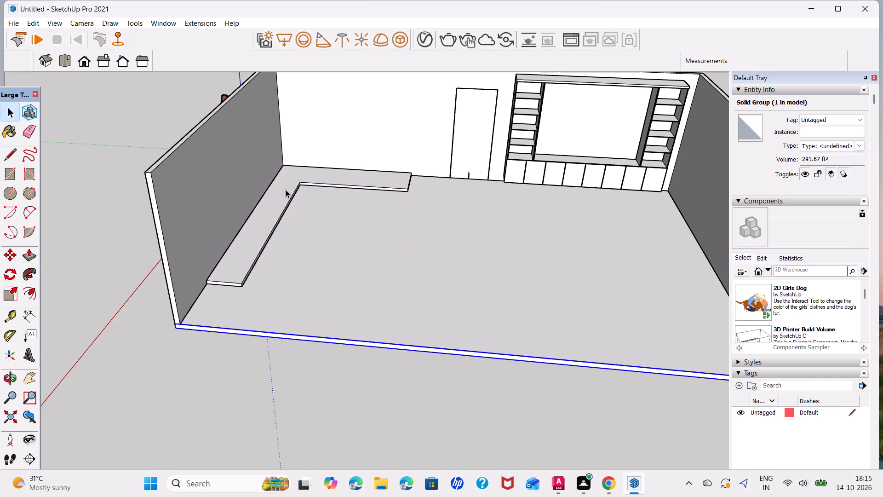
Trace the top of the L-shaped base with two rectangles and delete the overlap edges to leave one L-shaped face.
{"action": "key", "text": "r"}
{"action": "left_click", "coordinate": [288, 164]}
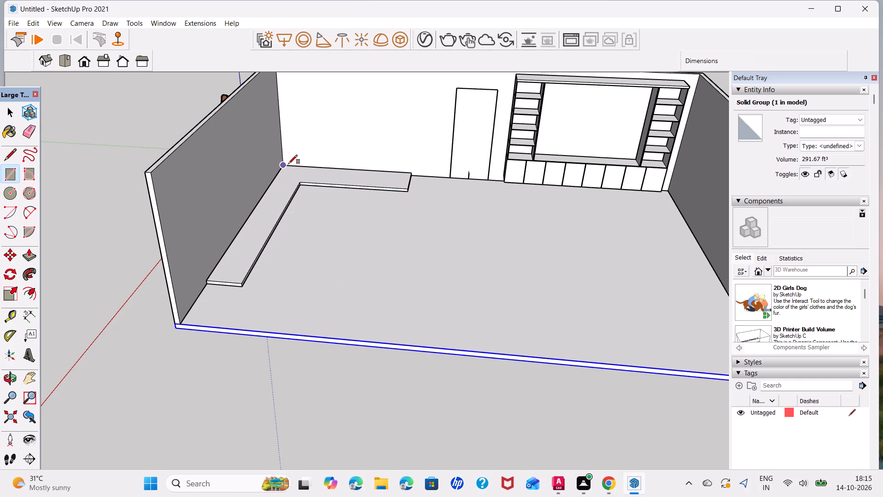
{"action": "left_click", "coordinate": [238, 282]}
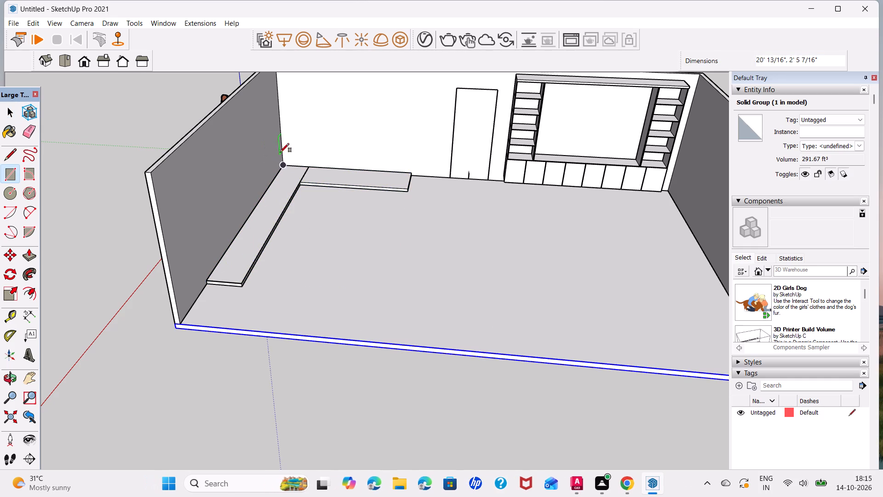
{"action": "left_click", "coordinate": [281, 163]}
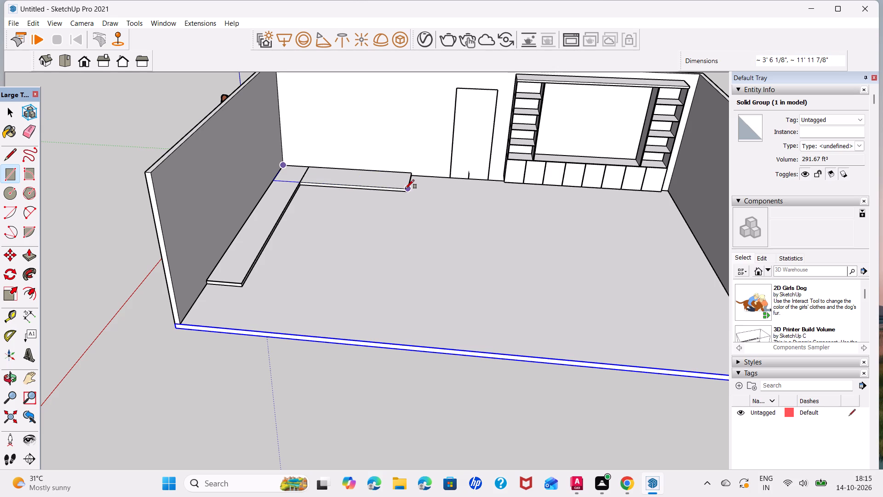
{"action": "left_click", "coordinate": [405, 189]}
{"action": "key", "text": "space"}
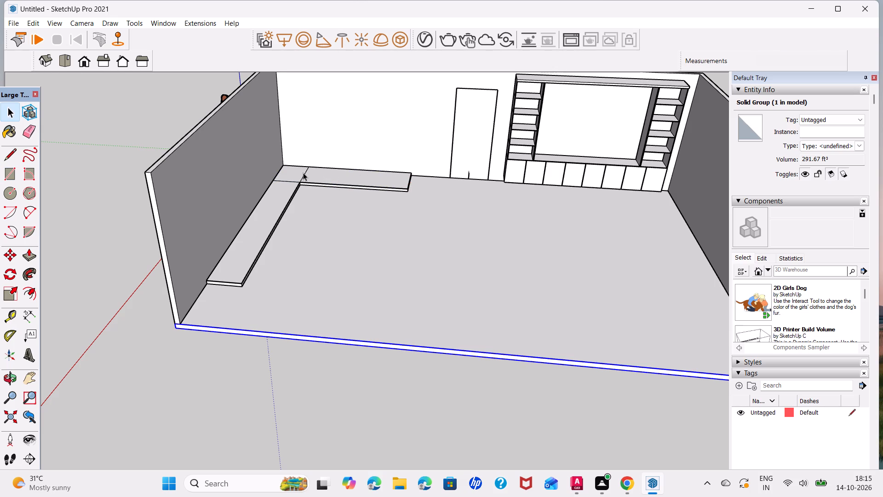
{"action": "left_click", "coordinate": [304, 173]}
{"action": "key", "text": "Delete"}
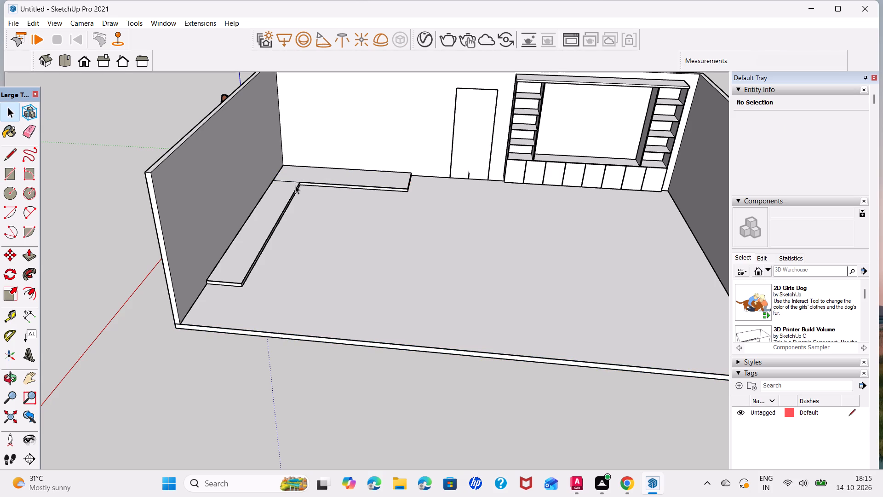
{"action": "left_click", "coordinate": [295, 182]}
{"action": "key", "text": "Delete"}
Extrude the L-shaped face on top of the base upward by 2'6" as the counter body.
{"action": "left_click", "coordinate": [289, 186]}
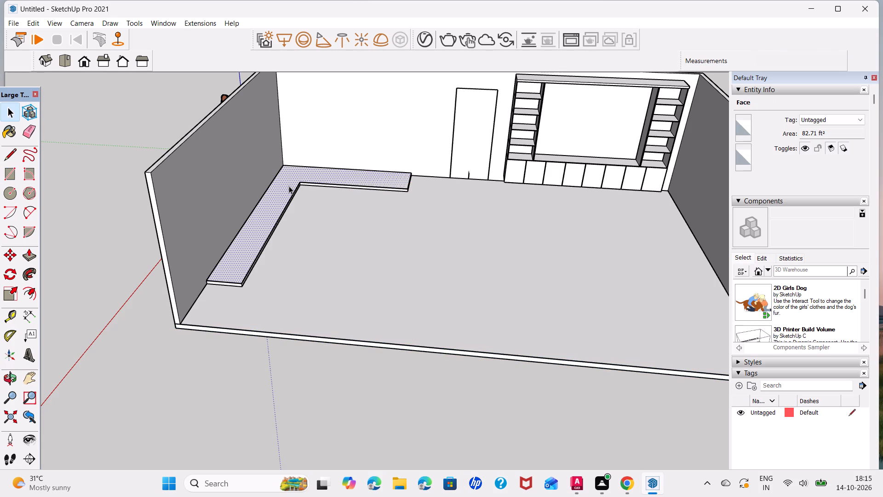
{"action": "key", "text": "p"}
{"action": "left_click", "coordinate": [289, 186]}
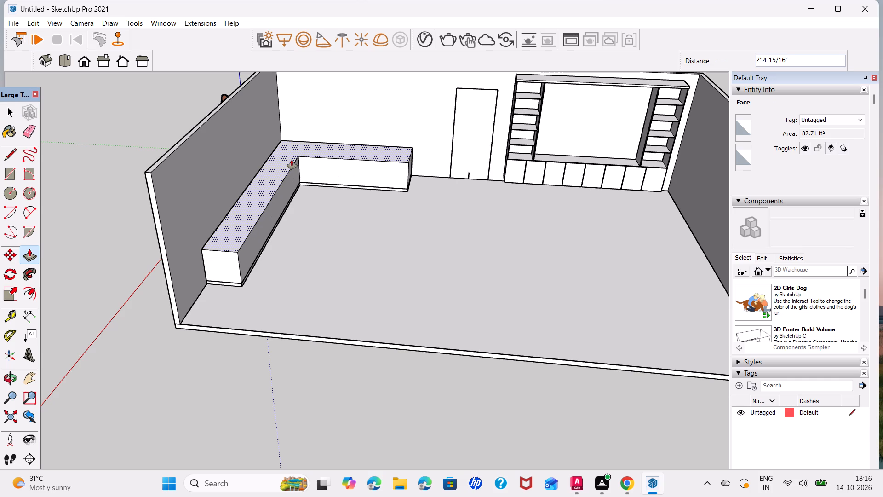
{"action": "type", "text": "2'6"}
{"action": "key", "text": "Return"}
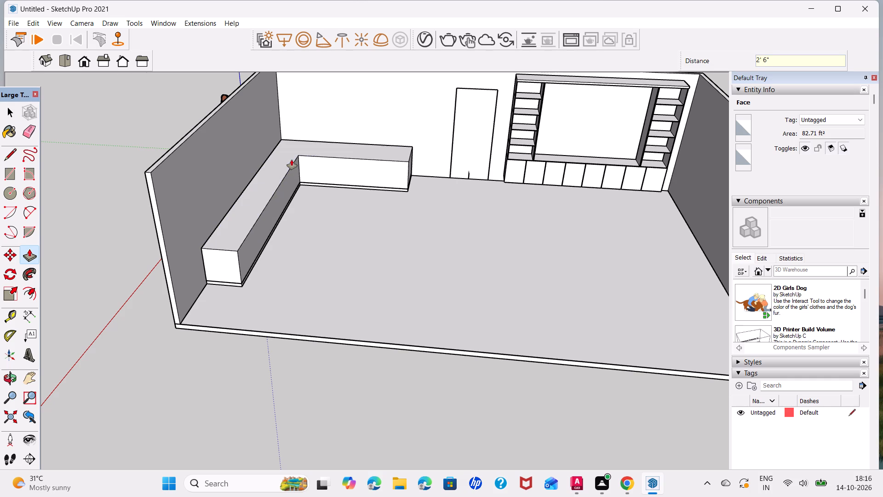
Select the whole L-shaped counter body and make it a group.
{"action": "key", "text": "space"}
{"action": "triple_click", "coordinate": [234, 276]}
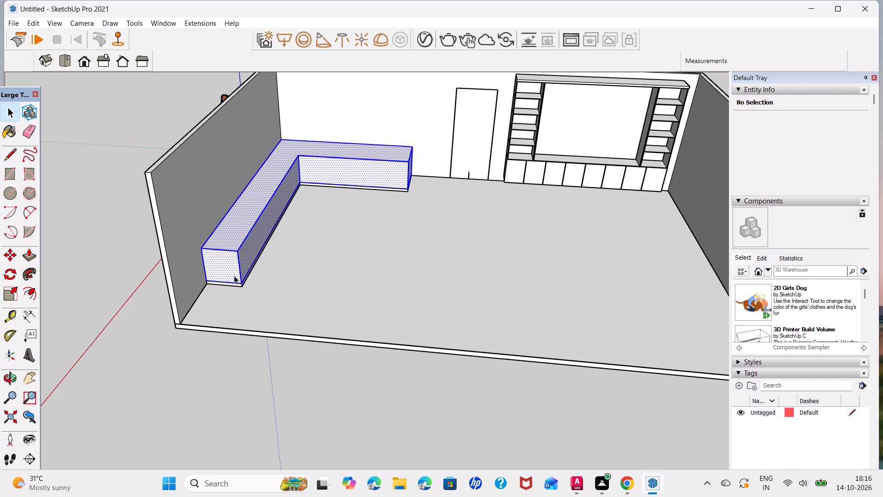
{"action": "right_click", "coordinate": [234, 276]}
{"action": "left_click", "coordinate": [290, 162]}
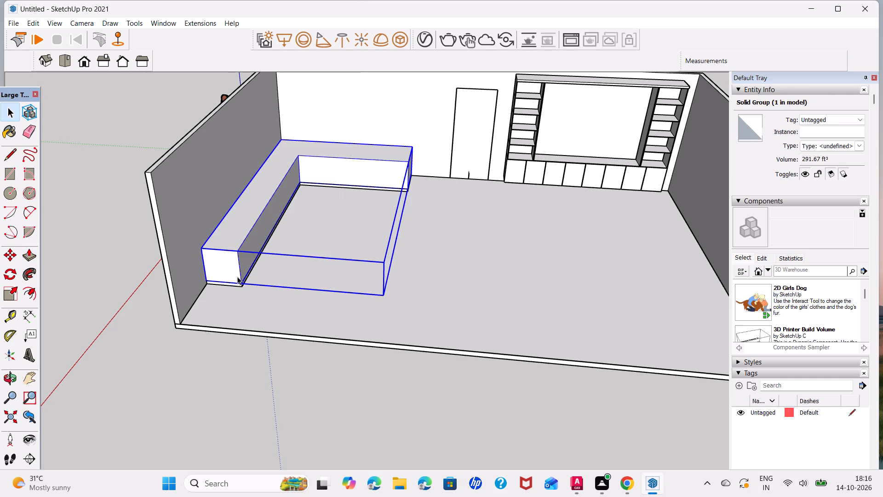
Copy the 3" L-shaped base group straight up onto the top of the counter body as the countertop.
{"action": "scroll", "coordinate": [233, 284], "scroll_direction": "up", "scroll_amount": 5}
{"action": "left_click", "coordinate": [233, 284]}
{"action": "key", "text": "m"}
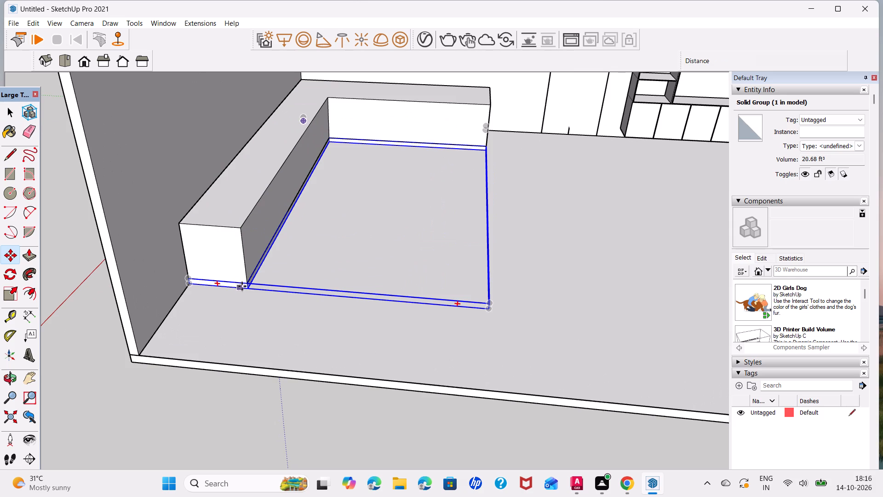
{"action": "left_click", "coordinate": [248, 288]}
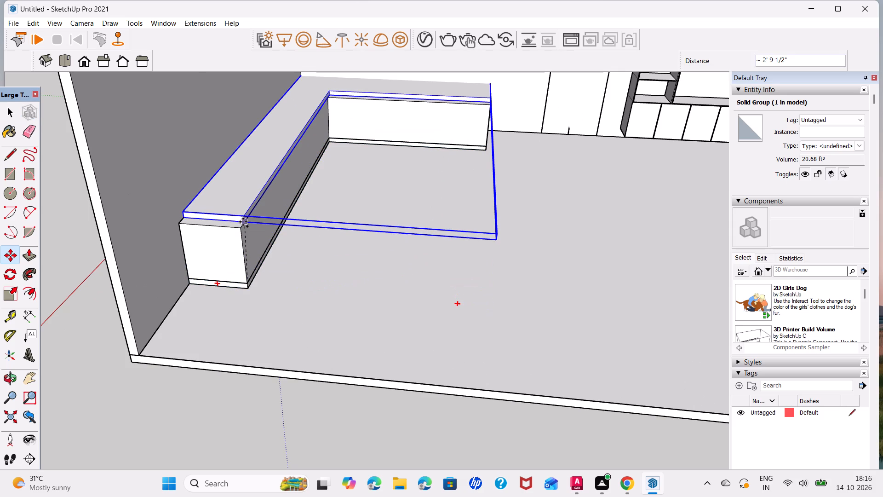
{"action": "left_click", "coordinate": [238, 227]}
{"action": "key", "text": "space"}
{"action": "scroll", "coordinate": [265, 230], "scroll_direction": "down", "scroll_amount": 5}
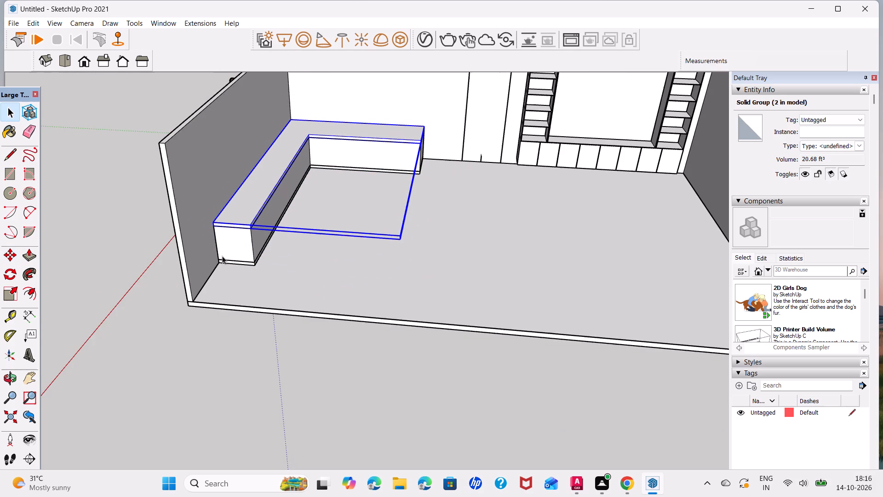
{"action": "left_click", "coordinate": [91, 320]}
Examine the L-shaped counter and its inner corner from closer and lower angles.
{"action": "middle_click_drag", "start_coordinate": [247, 272], "coordinate": [222, 226]}
{"action": "middle_click_drag", "start_coordinate": [249, 225], "coordinate": [255, 293]}
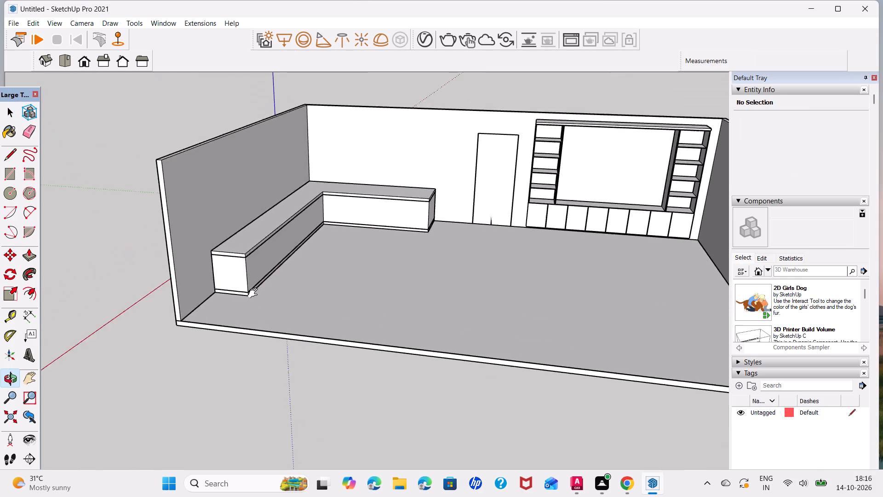
{"action": "middle_click_drag", "start_coordinate": [255, 293], "coordinate": [273, 366]}
{"action": "scroll", "coordinate": [324, 327], "scroll_direction": "up", "scroll_amount": 2}
{"action": "scroll", "coordinate": [353, 239], "scroll_direction": "up", "scroll_amount": 2}
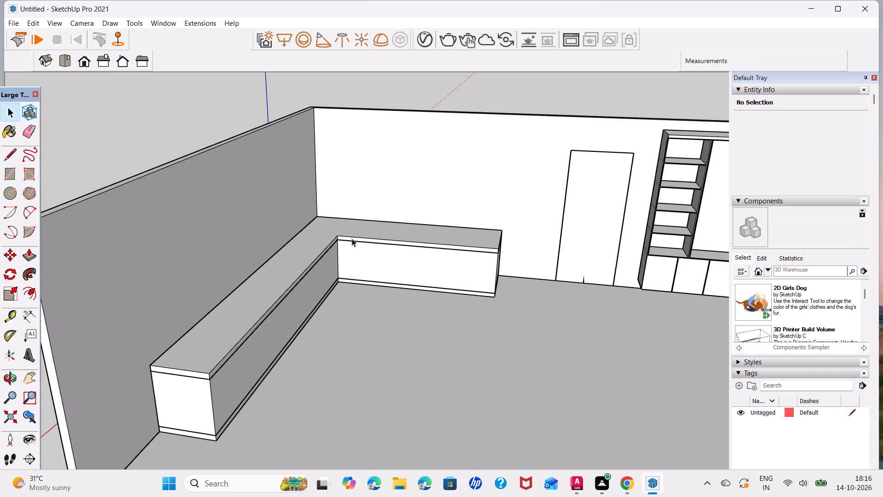
{"action": "middle_click_drag", "start_coordinate": [331, 277], "coordinate": [318, 265]}
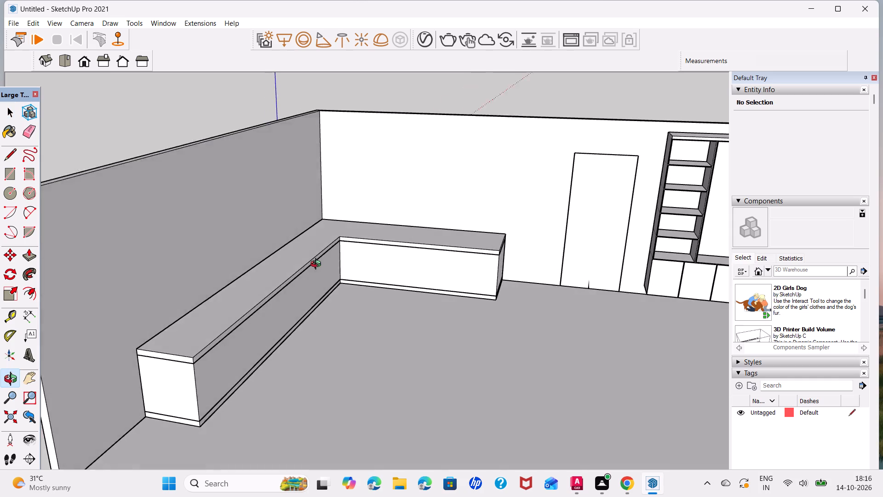
{"action": "middle_click_drag", "start_coordinate": [318, 265], "coordinate": [322, 248]}
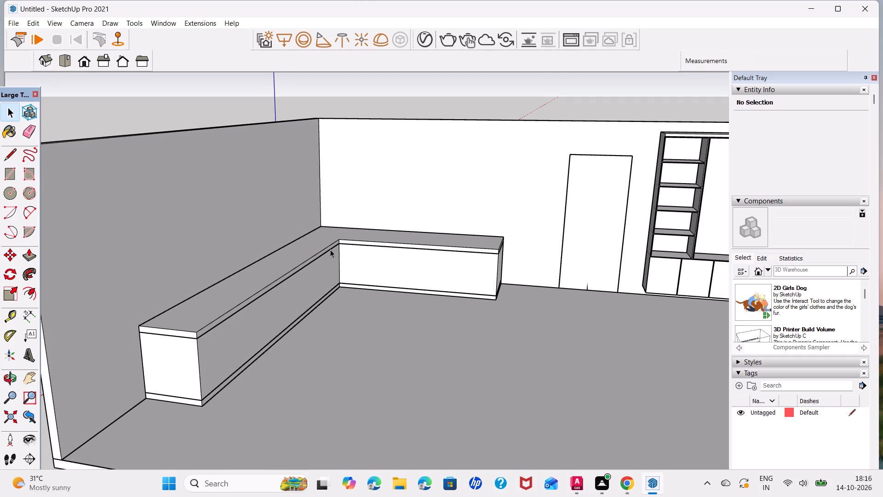
Copy the L-shaped counter body straight up by about 6'8" as the overhead cabinet block.
{"action": "left_click", "coordinate": [372, 264]}
{"action": "key", "text": "m"}
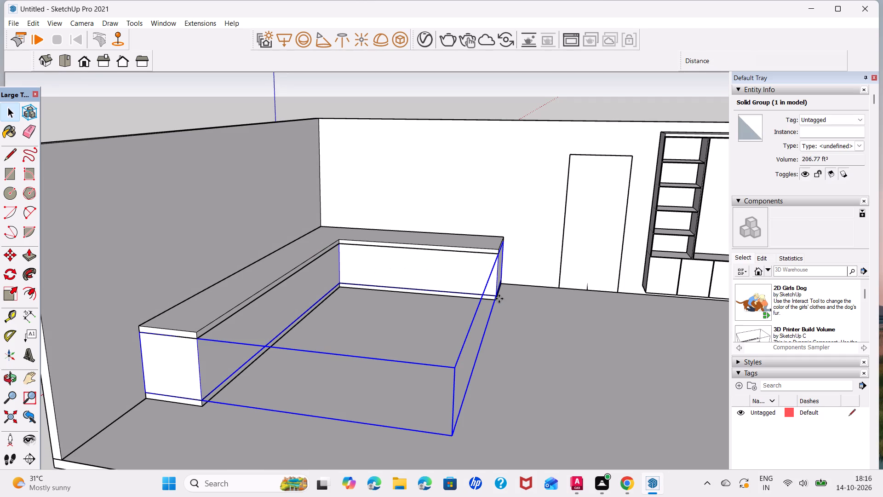
{"action": "left_click", "coordinate": [496, 296]}
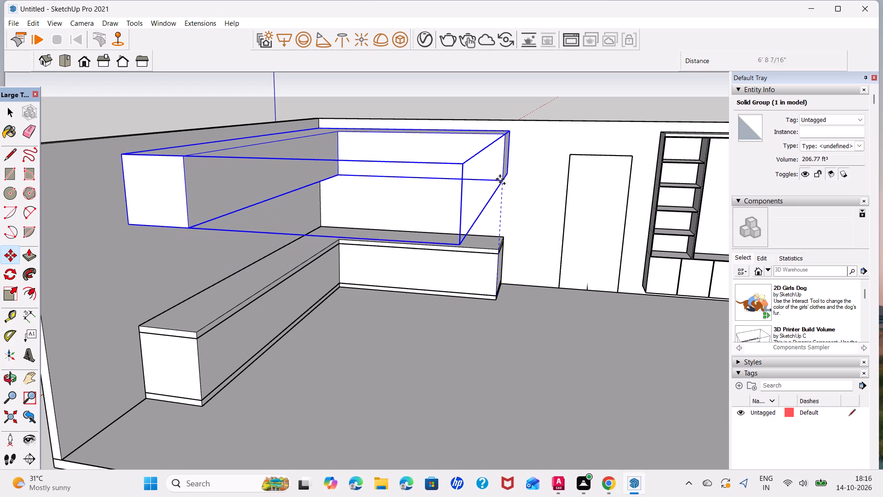
{"action": "left_click", "coordinate": [498, 182]}
{"action": "key", "text": "space"}
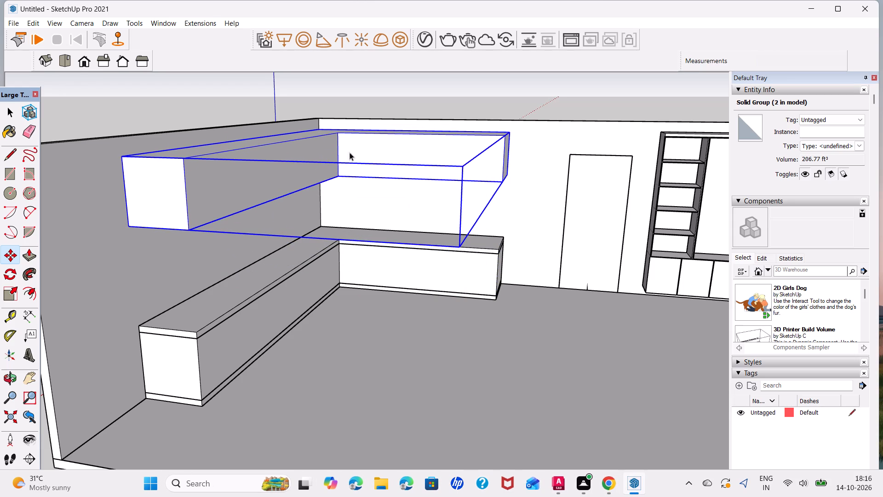
Inside the overhead copy's group, draw a line across the top face from the inner corner to the side wall, separating the two legs.
{"action": "middle_click_drag", "start_coordinate": [331, 140], "coordinate": [342, 241]}
{"action": "triple_click", "coordinate": [316, 122]}
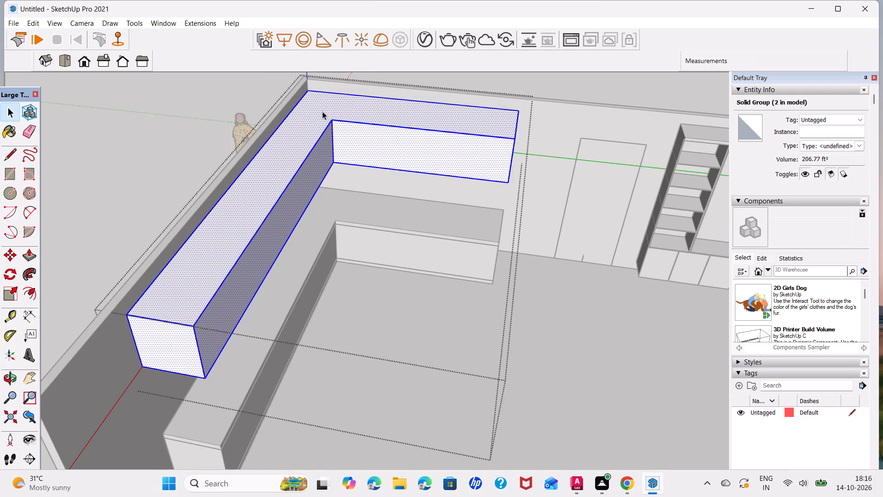
{"action": "key", "text": "l"}
{"action": "left_click", "coordinate": [336, 120]}
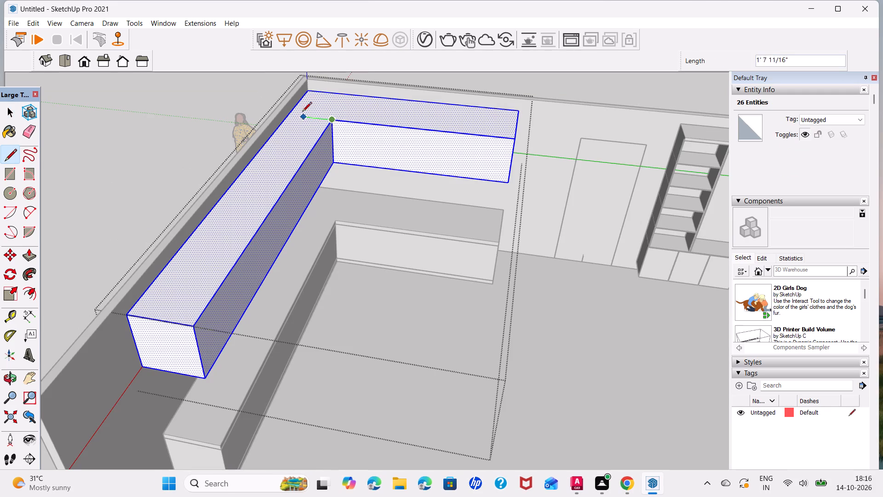
{"action": "left_click", "coordinate": [287, 113]}
{"action": "key", "text": "space"}
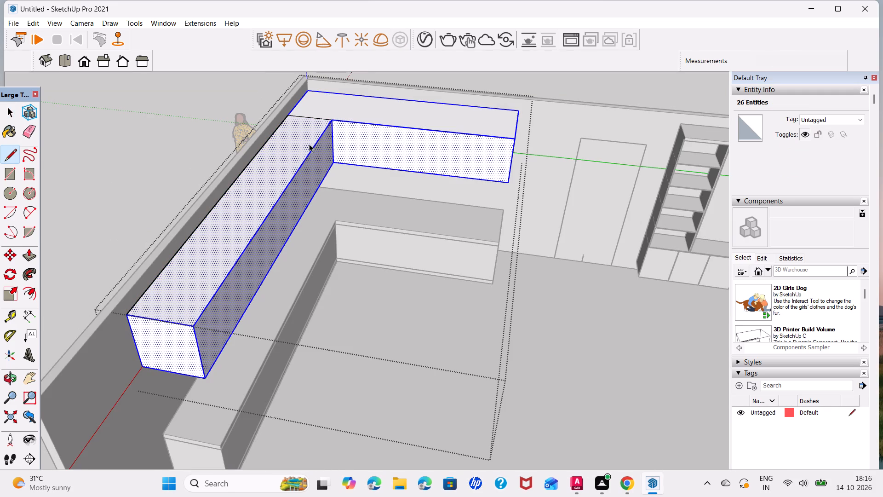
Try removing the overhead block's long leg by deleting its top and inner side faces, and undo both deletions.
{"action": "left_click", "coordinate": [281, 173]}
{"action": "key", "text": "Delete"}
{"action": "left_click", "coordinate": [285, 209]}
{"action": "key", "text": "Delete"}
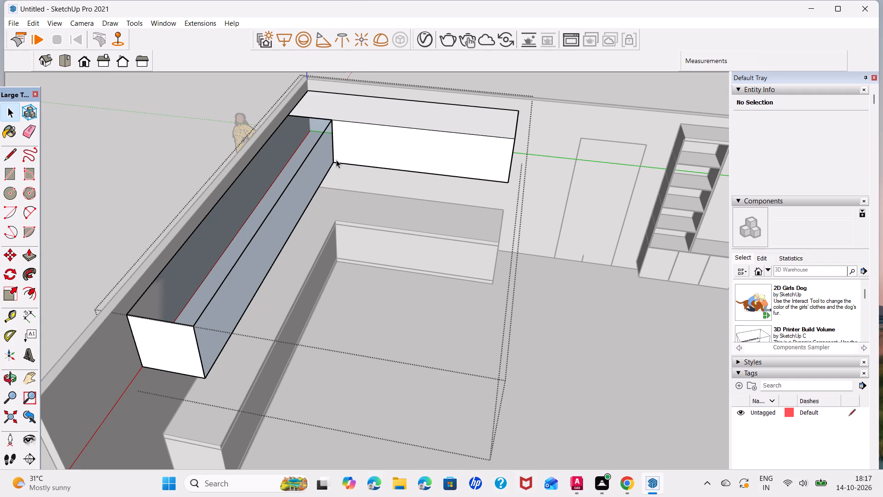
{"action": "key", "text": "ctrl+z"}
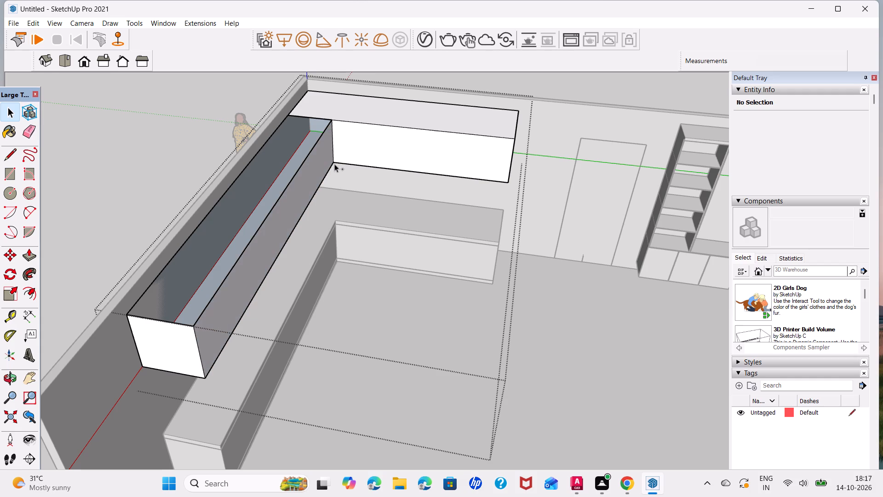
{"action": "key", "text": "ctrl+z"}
Push the long leg's top face down 2'6" to remove that leg, and delete the leftover vertical edge on the remaining cabinet's front.
{"action": "left_click", "coordinate": [288, 139]}
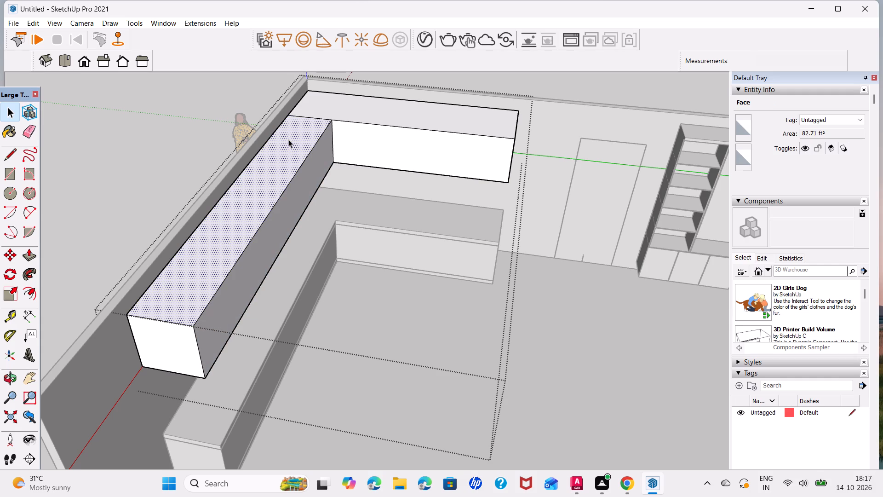
{"action": "key", "text": "p"}
{"action": "left_click", "coordinate": [288, 139]}
{"action": "left_click", "coordinate": [304, 210]}
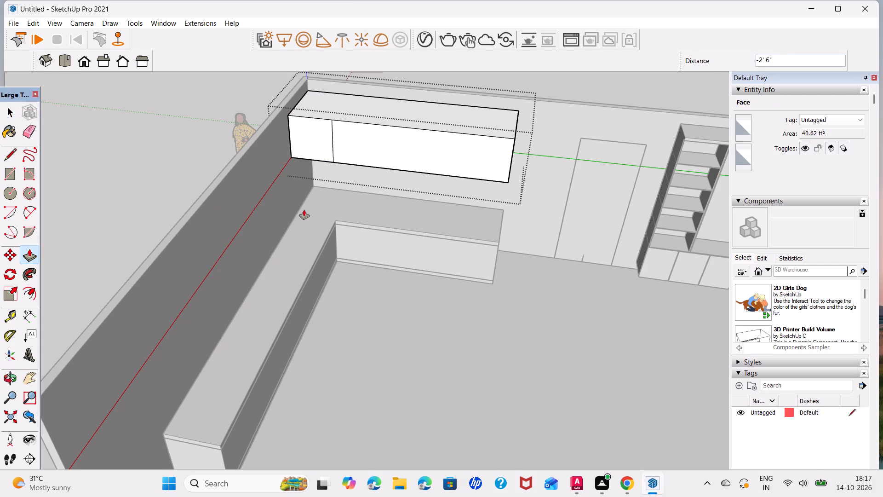
{"action": "key", "text": "space"}
{"action": "left_click", "coordinate": [332, 149]}
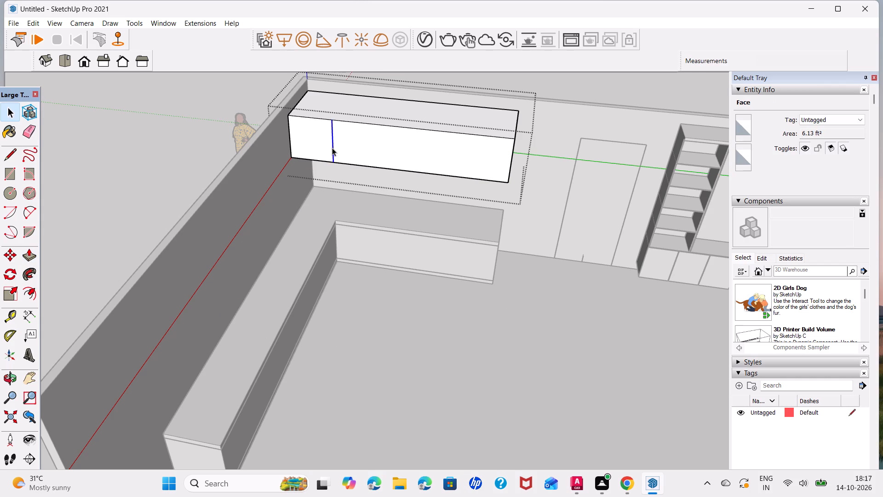
{"action": "key", "text": "Delete"}
{"action": "scroll", "coordinate": [359, 169], "scroll_direction": "down", "scroll_amount": 2}
{"action": "left_click", "coordinate": [397, 312]}
Draw a rectangle about 12' wide and 1'6" high on the back wall directly beneath the overhead cabinet.
{"action": "middle_click_drag", "start_coordinate": [419, 318], "coordinate": [418, 304]}
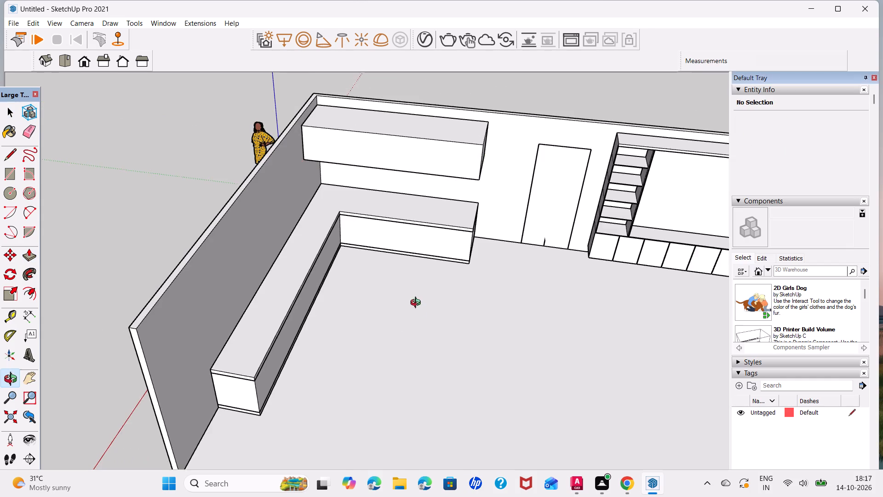
{"action": "middle_click_drag", "start_coordinate": [418, 304], "coordinate": [413, 209]}
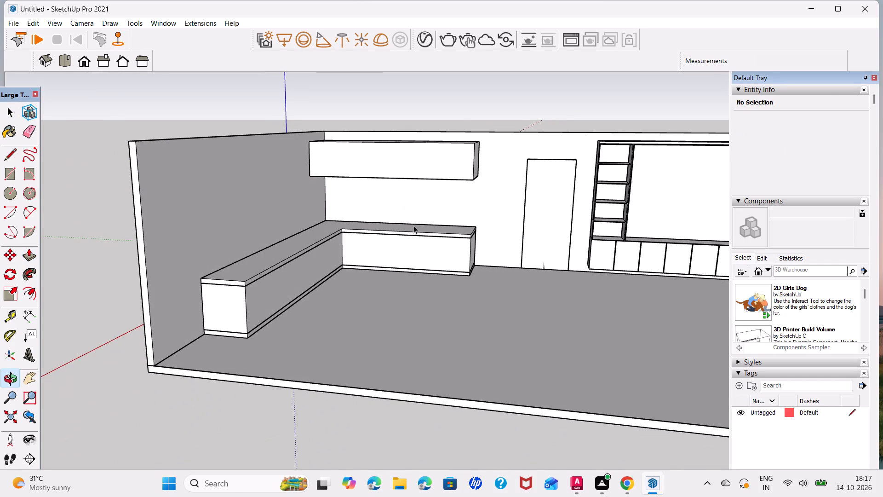
{"action": "middle_click_drag", "start_coordinate": [413, 223], "coordinate": [463, 185]}
{"action": "scroll", "coordinate": [357, 202], "scroll_direction": "up", "scroll_amount": 4}
{"action": "middle_click_drag", "start_coordinate": [357, 202], "coordinate": [375, 189]}
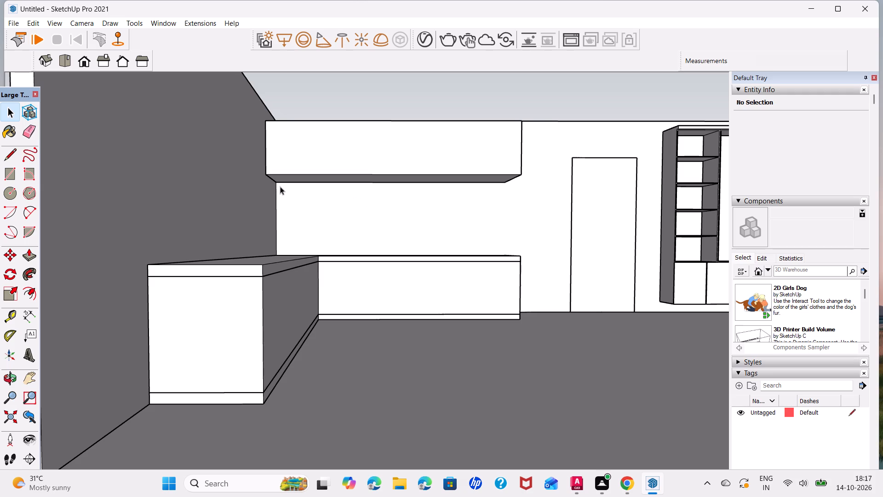
{"action": "key", "text": "r"}
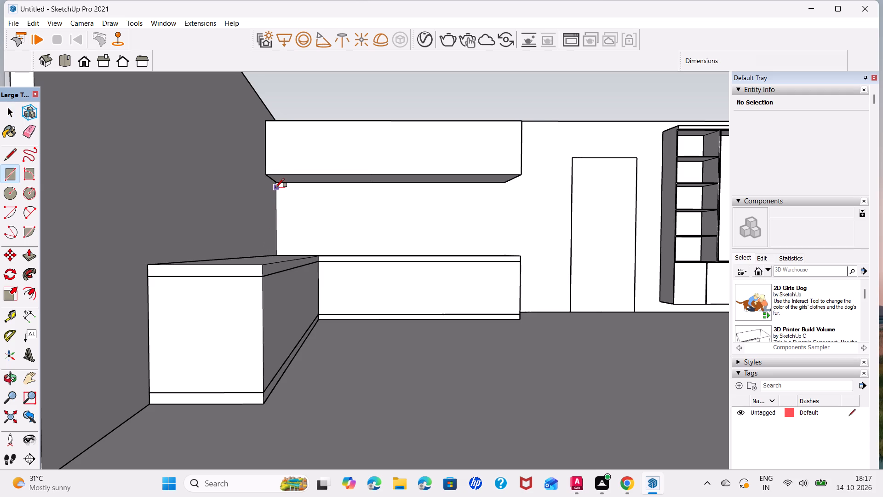
{"action": "left_click", "coordinate": [275, 180]}
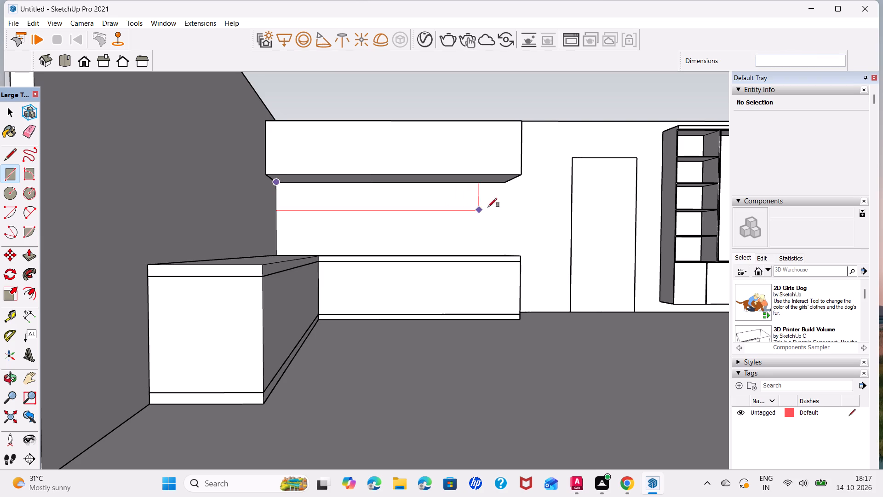
{"action": "left_click", "coordinate": [507, 184]}
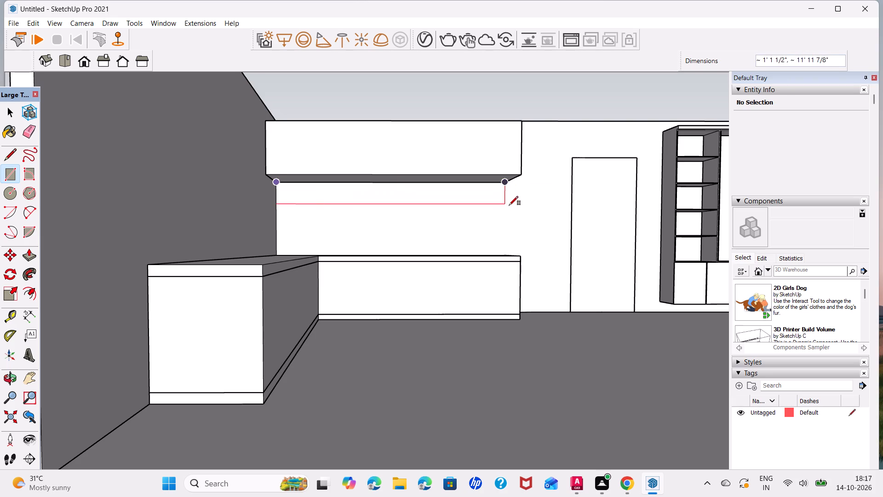
{"action": "left_click", "coordinate": [510, 212]}
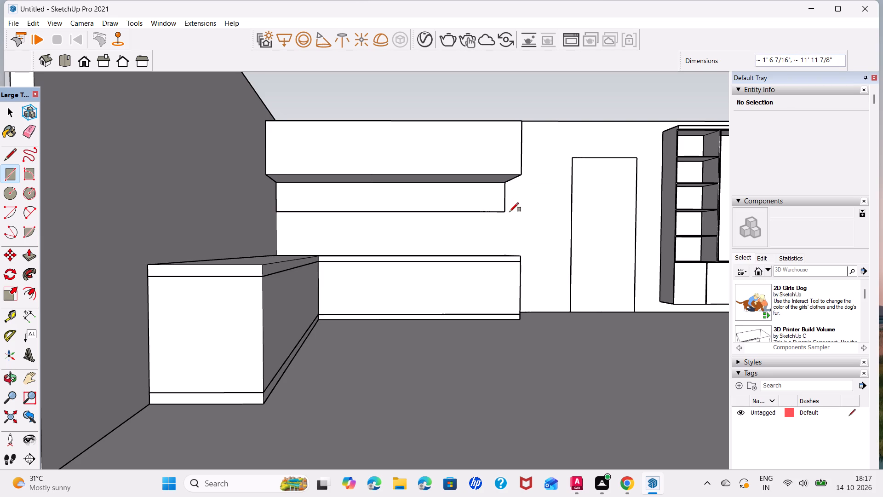
{"action": "key", "text": "space"}
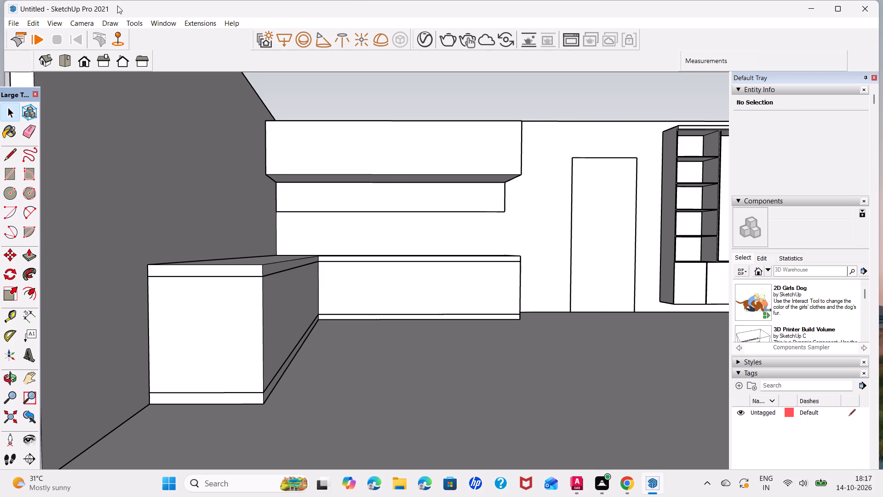
Offset the rectangle beneath the overhead cabinet inward by 1" to form a frame border.
{"action": "left_click", "coordinate": [34, 290]}
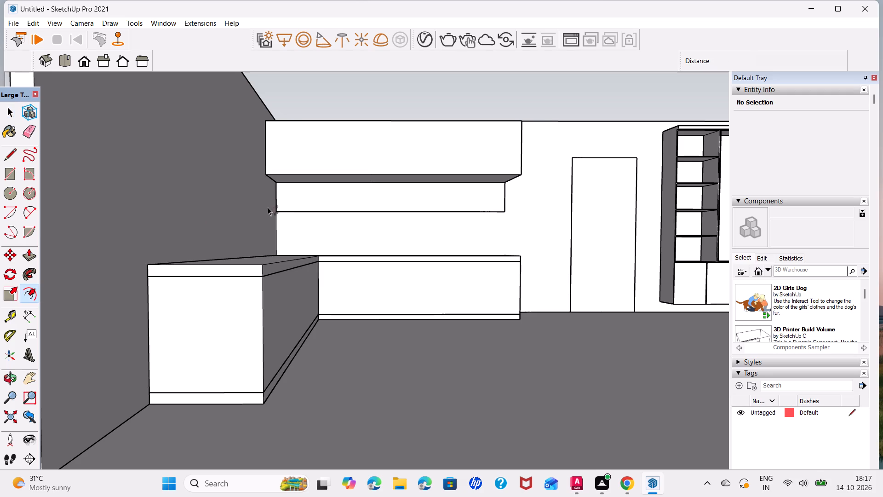
{"action": "left_click", "coordinate": [288, 195]}
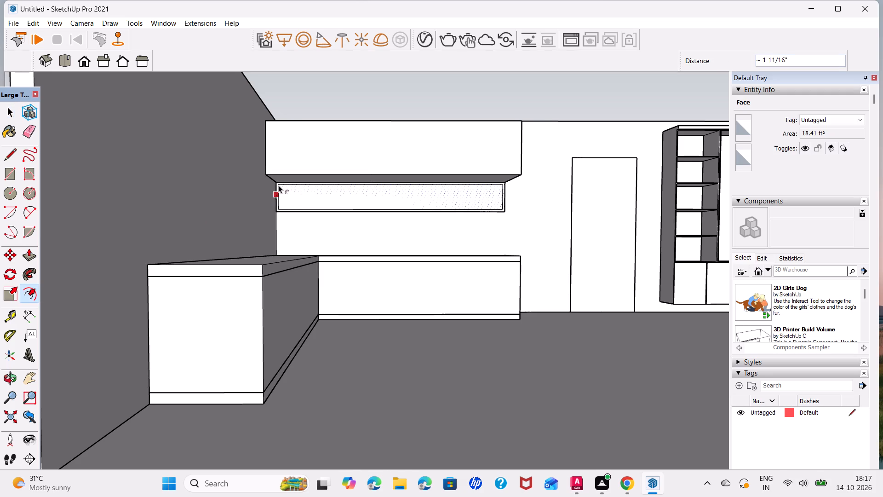
{"action": "key", "text": "1"}
{"action": "key", "text": "Return"}
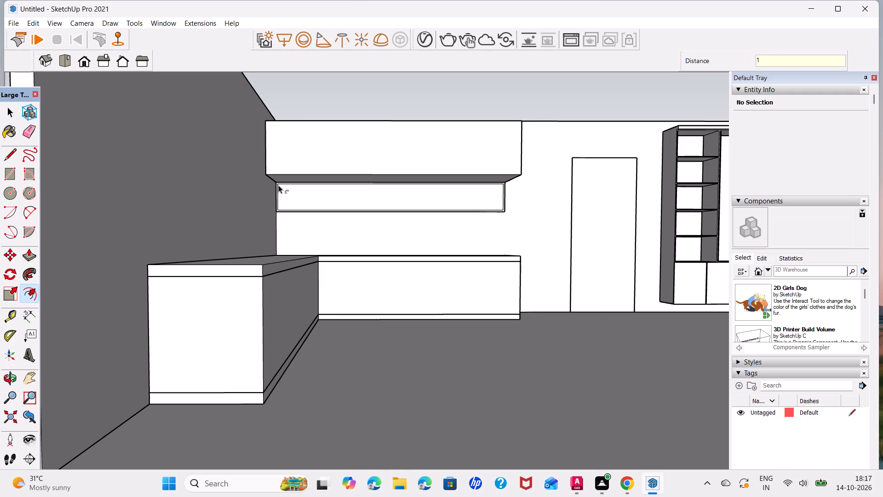
{"action": "key", "text": "space"}
Extrude the 1" frame border out from the back wall by 1' to form an open shelf.
{"action": "scroll", "coordinate": [276, 191], "scroll_direction": "up", "scroll_amount": 10}
{"action": "left_click", "coordinate": [279, 194]}
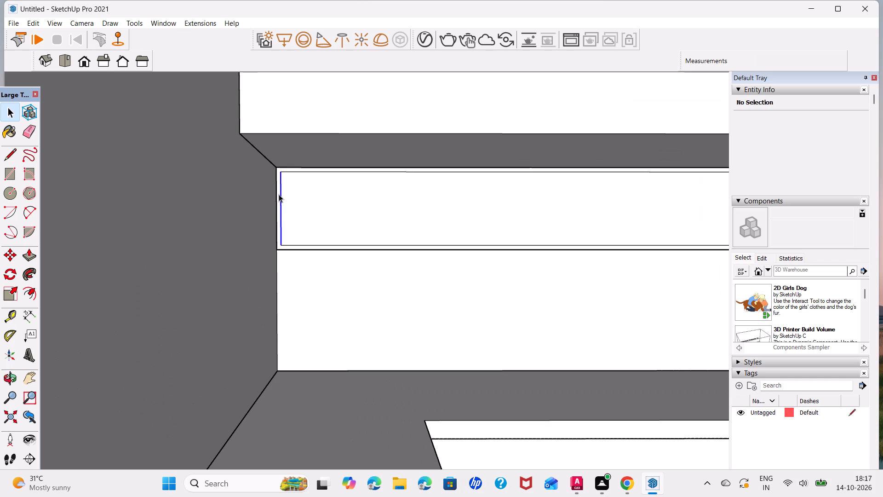
{"action": "left_click", "coordinate": [278, 193]}
{"action": "scroll", "coordinate": [278, 193], "scroll_direction": "up", "scroll_amount": 5}
{"action": "left_click", "coordinate": [278, 193]}
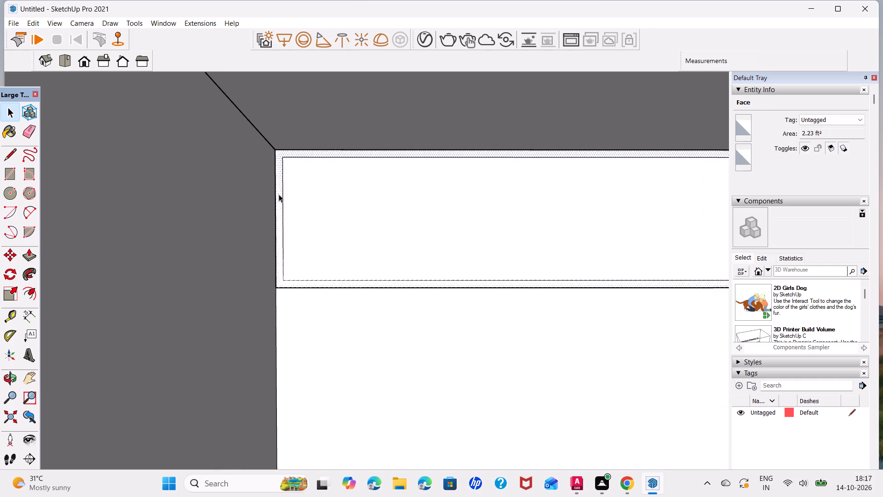
{"action": "key", "text": "p"}
{"action": "left_click", "coordinate": [279, 194]}
{"action": "scroll", "coordinate": [220, 232], "scroll_direction": "down", "scroll_amount": 7}
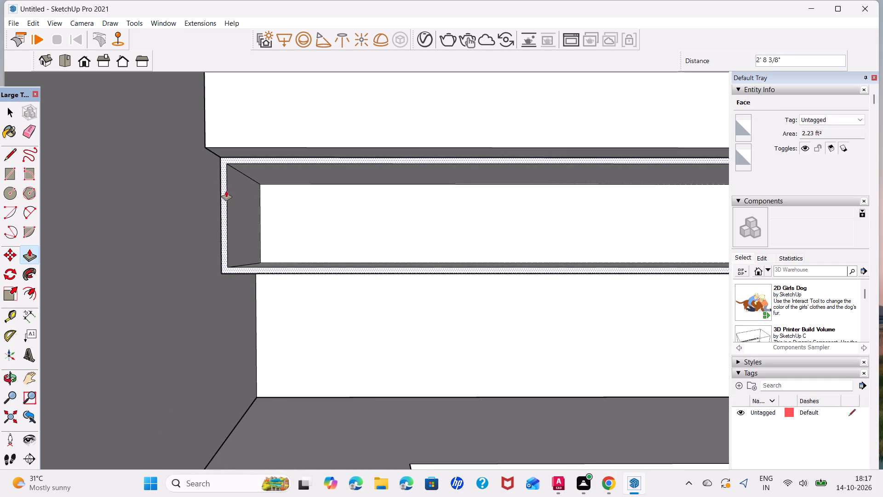
{"action": "type", "text": "1'"}
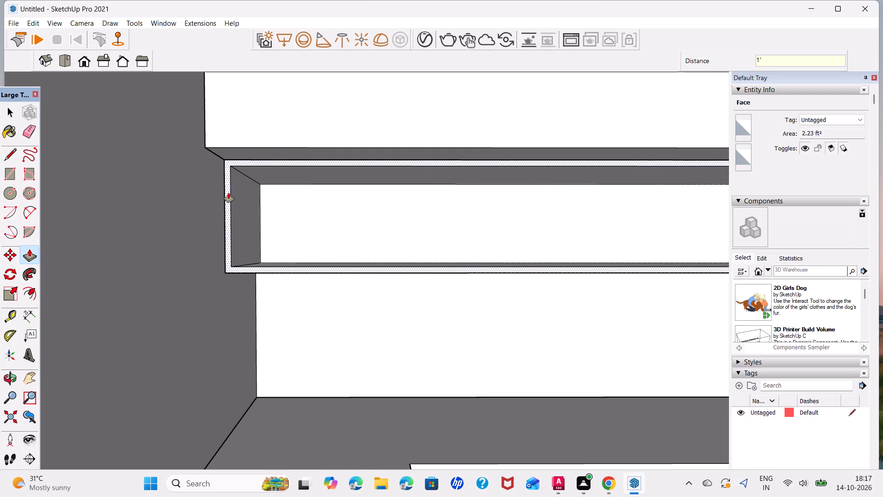
{"action": "key", "text": "Return"}
{"action": "key", "text": "space"}
Divide the overhead cabinet's front into six equal door panels by copying its vertical end edge across to the opposite end.
{"action": "scroll", "coordinate": [261, 195], "scroll_direction": "down", "scroll_amount": 7}
{"action": "middle_click_drag", "start_coordinate": [275, 209], "coordinate": [280, 266]}
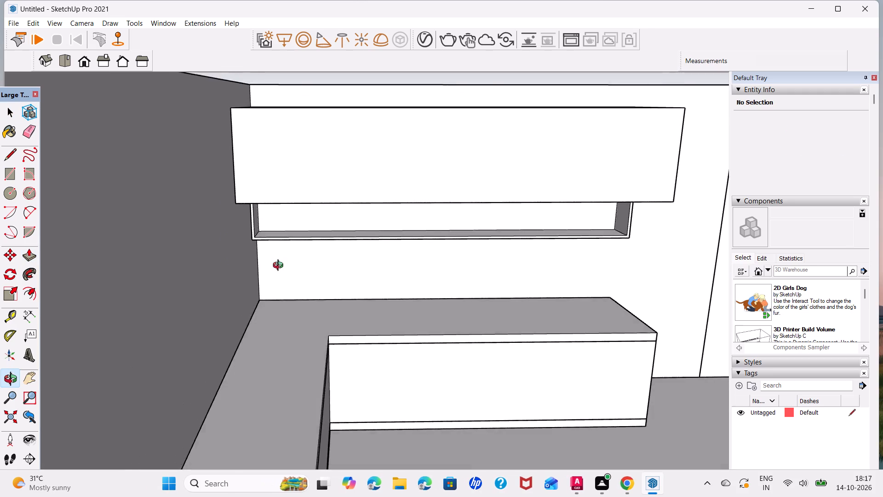
{"action": "middle_click_drag", "start_coordinate": [280, 266], "coordinate": [242, 236]}
{"action": "scroll", "coordinate": [230, 152], "scroll_direction": "up", "scroll_amount": 4}
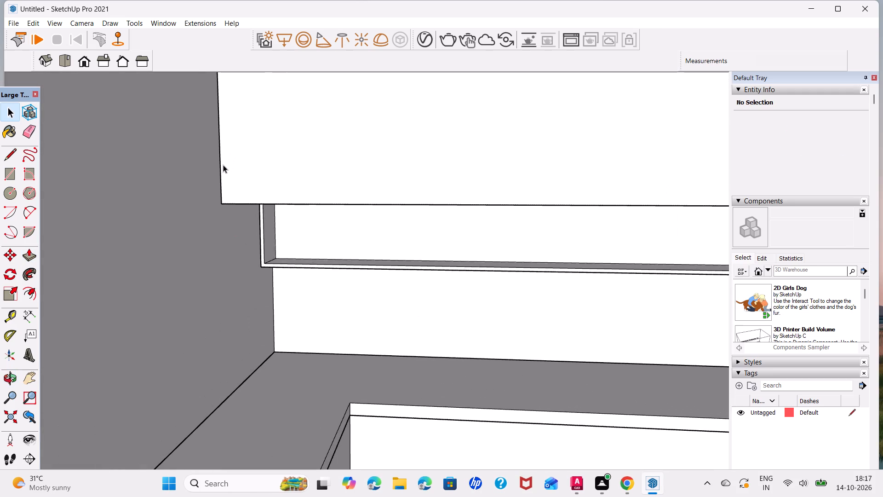
{"action": "triple_click", "coordinate": [221, 168]}
{"action": "scroll", "coordinate": [238, 183], "scroll_direction": "up", "scroll_amount": 2}
{"action": "scroll", "coordinate": [238, 183], "scroll_direction": "down", "scroll_amount": 7}
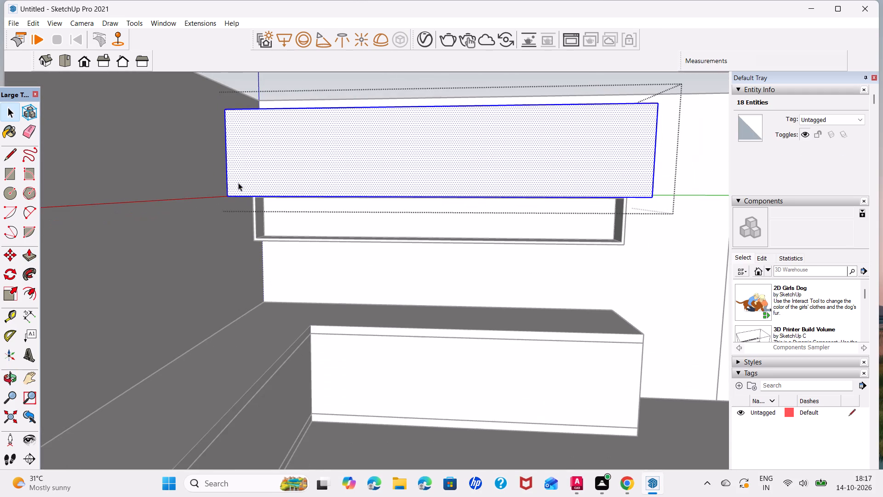
{"action": "left_click", "coordinate": [227, 187]}
{"action": "key", "text": "m"}
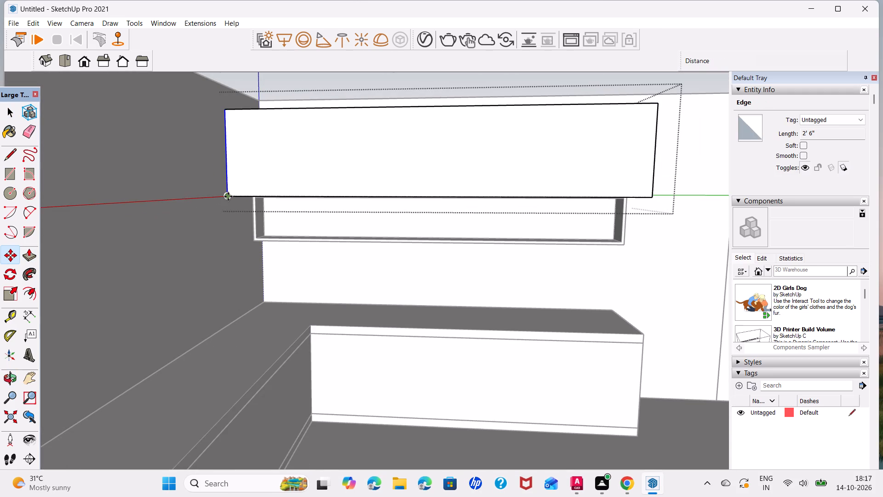
{"action": "left_click", "coordinate": [228, 196]}
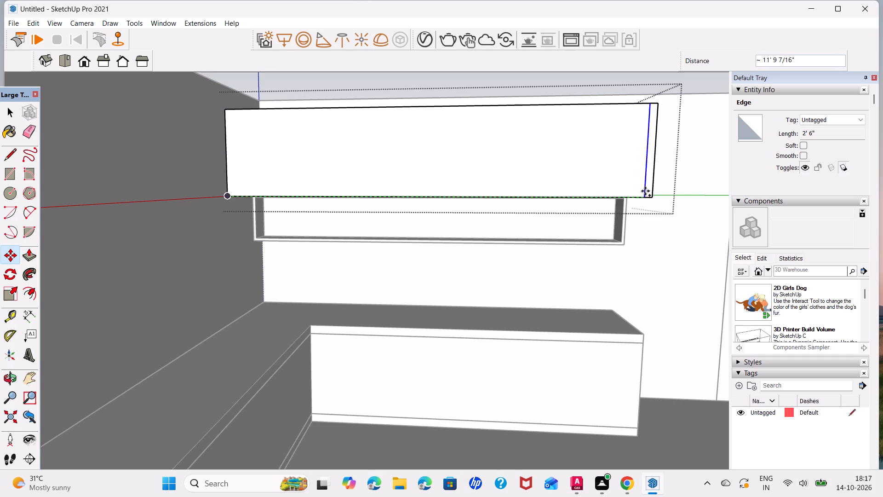
{"action": "left_click", "coordinate": [651, 195]}
{"action": "key", "text": "slash"}
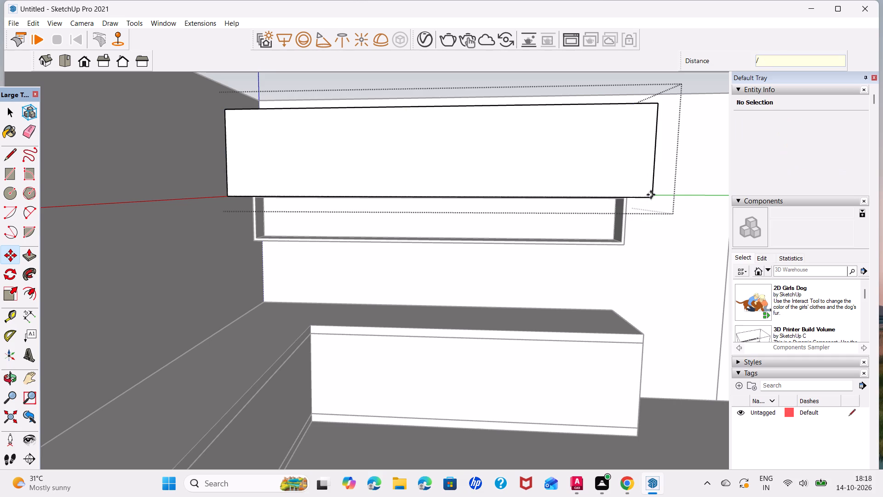
{"action": "key", "text": "6"}
{"action": "key", "text": "Return"}
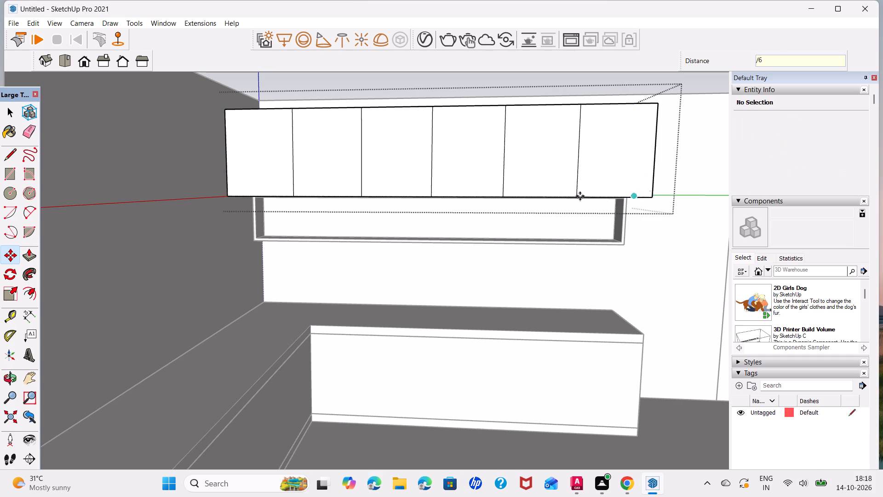
{"action": "key", "text": "space"}
Copy the overhead cabinet's first door divider line to either side of itself, forming a 0.65" wide gap strip.
{"action": "scroll", "coordinate": [291, 197], "scroll_direction": "up", "scroll_amount": 5}
{"action": "left_click", "coordinate": [294, 189]}
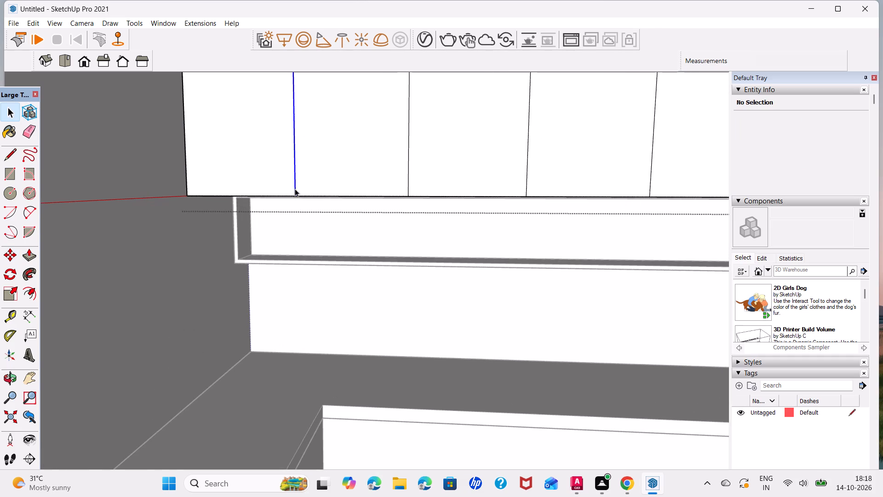
{"action": "scroll", "coordinate": [296, 189], "scroll_direction": "up", "scroll_amount": 4}
{"action": "key", "text": "m"}
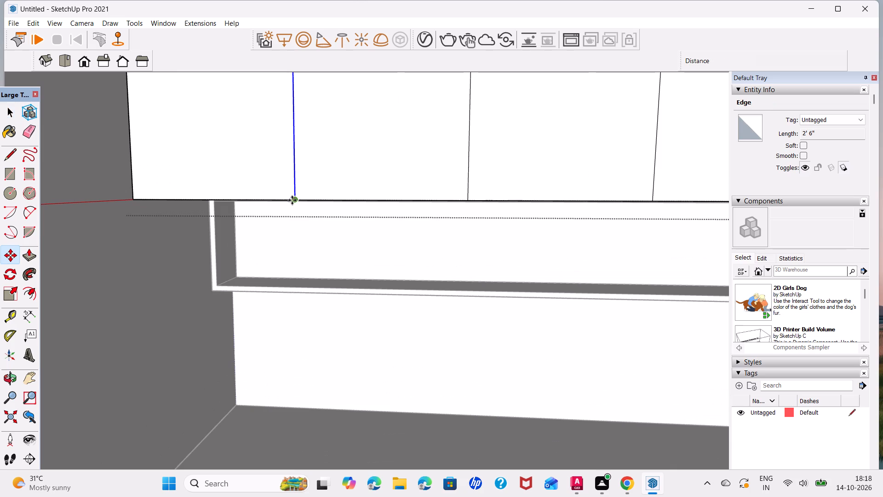
{"action": "left_click", "coordinate": [292, 200]}
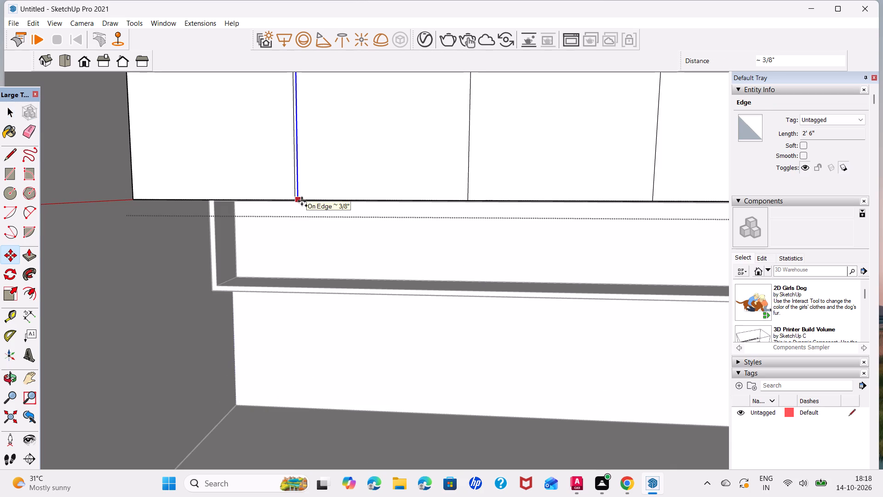
{"action": "scroll", "coordinate": [302, 201], "scroll_direction": "up", "scroll_amount": 6}
{"action": "left_click", "coordinate": [302, 201]}
{"action": "left_click", "coordinate": [296, 201]}
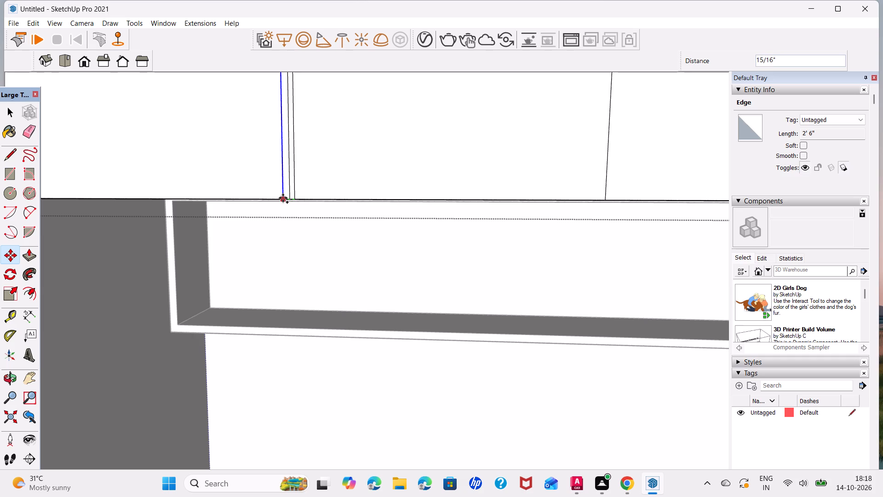
{"action": "type", "text": "0.65"}
{"action": "key", "text": "Return"}
{"action": "key", "text": "space"}
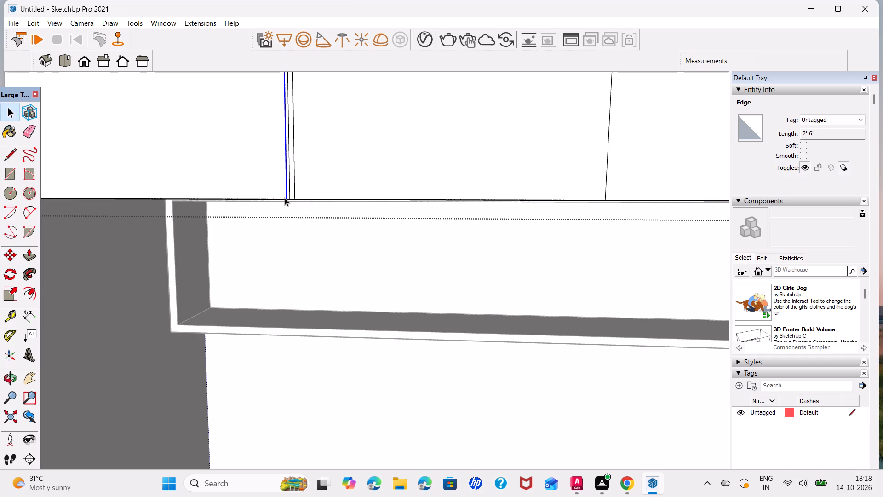
Delete the original centre line inside the first gap strip.
{"action": "scroll", "coordinate": [291, 195], "scroll_direction": "up", "scroll_amount": 5}
{"action": "left_click", "coordinate": [285, 197]}
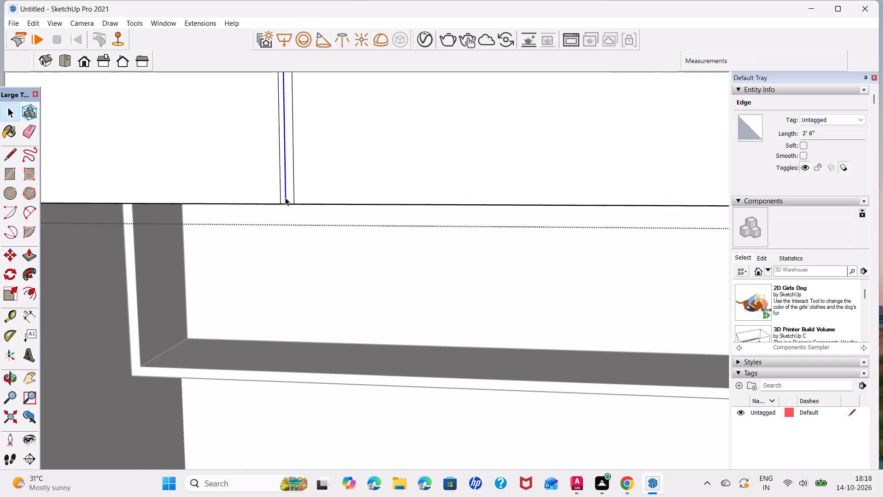
{"action": "key", "text": "Delete"}
Copy the first gap strip by its bottom midpoint onto the second and third door divider lines, about 2' apart.
{"action": "left_click", "coordinate": [285, 197]}
{"action": "scroll", "coordinate": [285, 197], "scroll_direction": "up", "scroll_amount": 2}
{"action": "key", "text": "m"}
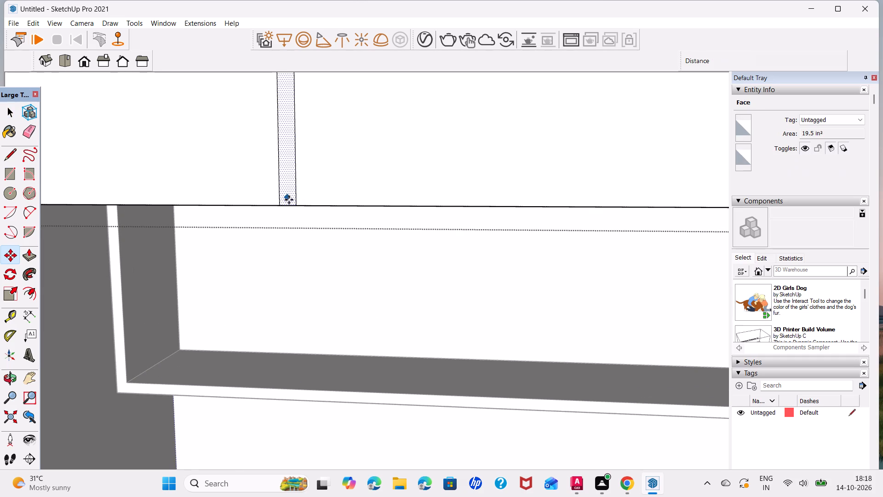
{"action": "left_click", "coordinate": [287, 207]}
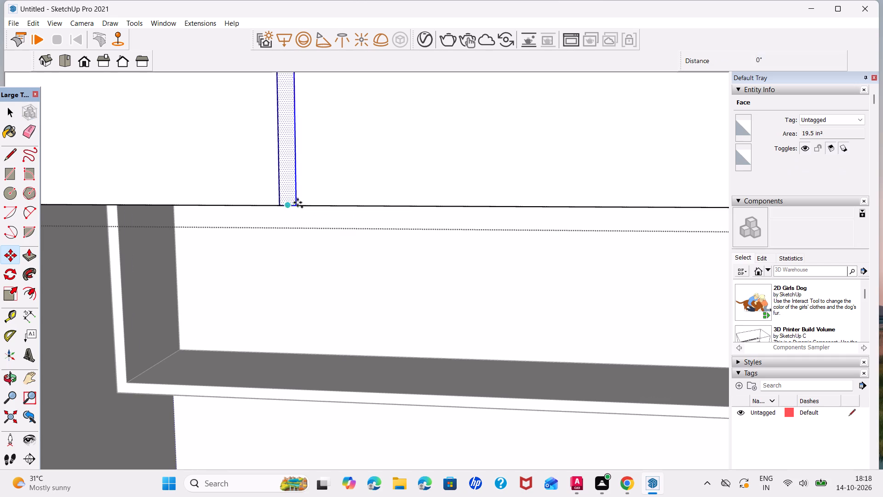
{"action": "scroll", "coordinate": [379, 199], "scroll_direction": "down", "scroll_amount": 13}
{"action": "middle_click_drag", "start_coordinate": [414, 181], "coordinate": [304, 187]}
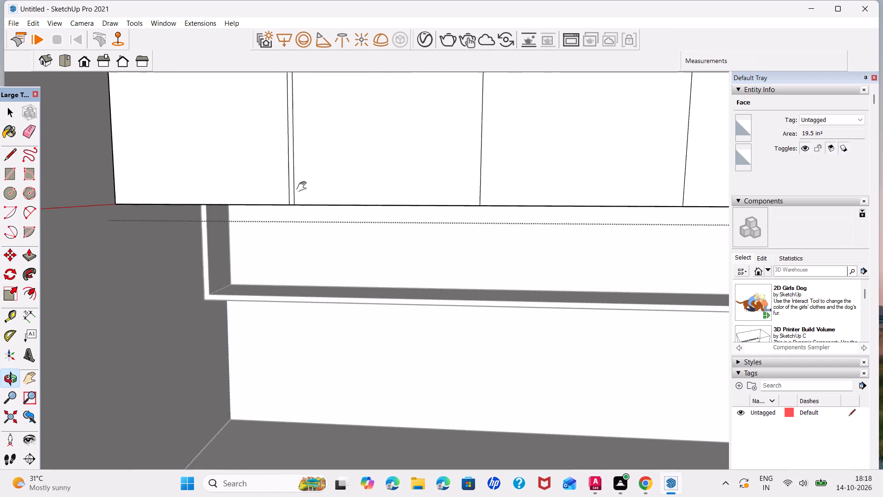
{"action": "middle_click_drag", "start_coordinate": [304, 187], "coordinate": [273, 190]}
{"action": "scroll", "coordinate": [401, 210], "scroll_direction": "up", "scroll_amount": 6}
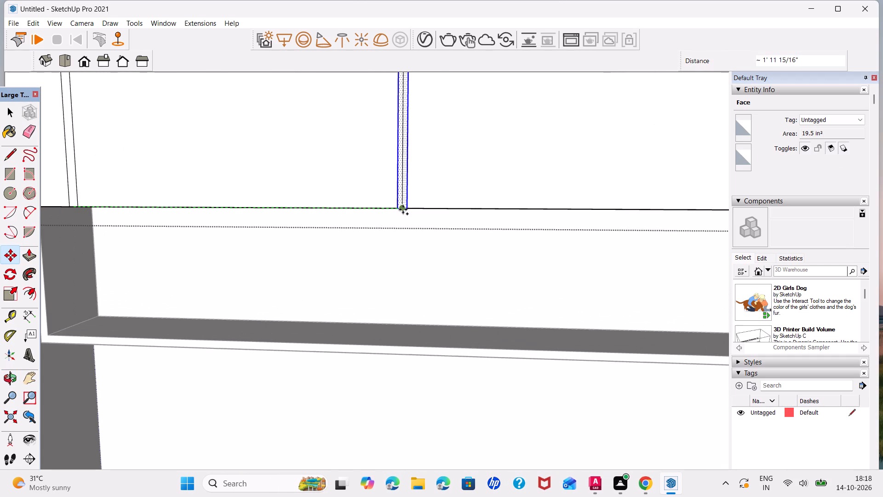
{"action": "left_click", "coordinate": [403, 209]}
{"action": "left_click", "coordinate": [403, 208]}
{"action": "scroll", "coordinate": [482, 190], "scroll_direction": "down", "scroll_amount": 7}
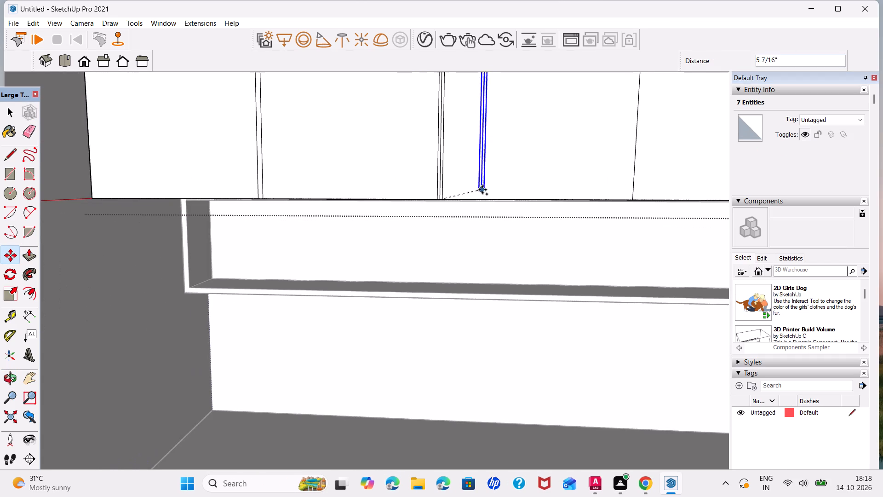
{"action": "middle_click_drag", "start_coordinate": [484, 190], "coordinate": [284, 200], "text": "shift"}
{"action": "scroll", "coordinate": [426, 211], "scroll_direction": "up", "scroll_amount": 6}
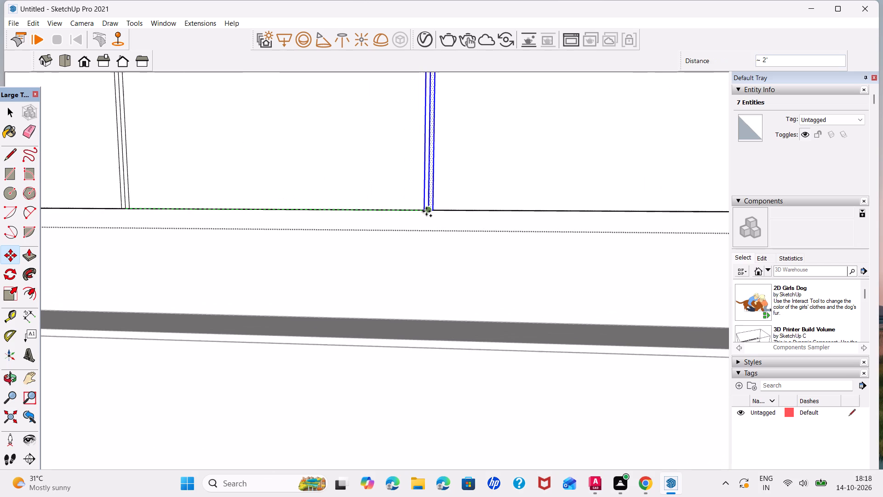
{"action": "left_click", "coordinate": [428, 211]}
Copy the gap strip onto the fourth and fifth door divider lines, about 2' apart.
{"action": "left_click", "coordinate": [429, 211]}
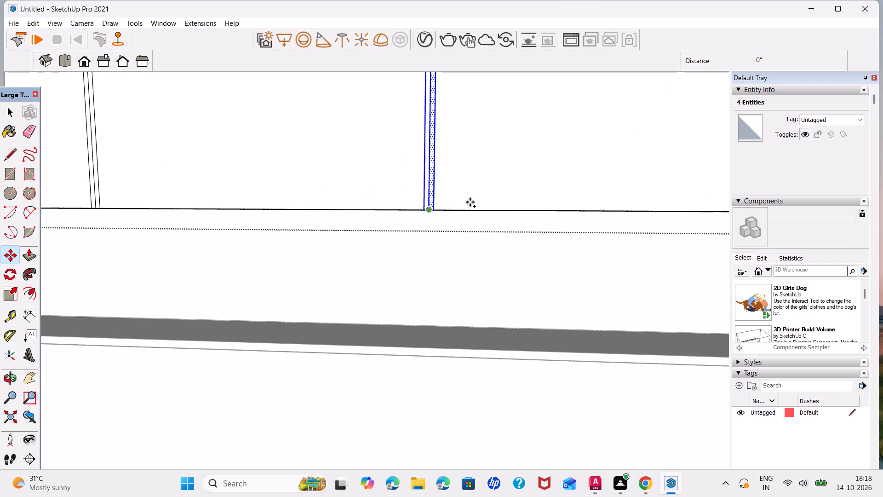
{"action": "scroll", "coordinate": [510, 196], "scroll_direction": "down", "scroll_amount": 8}
{"action": "middle_click_drag", "start_coordinate": [510, 196], "coordinate": [339, 196], "text": "shift"}
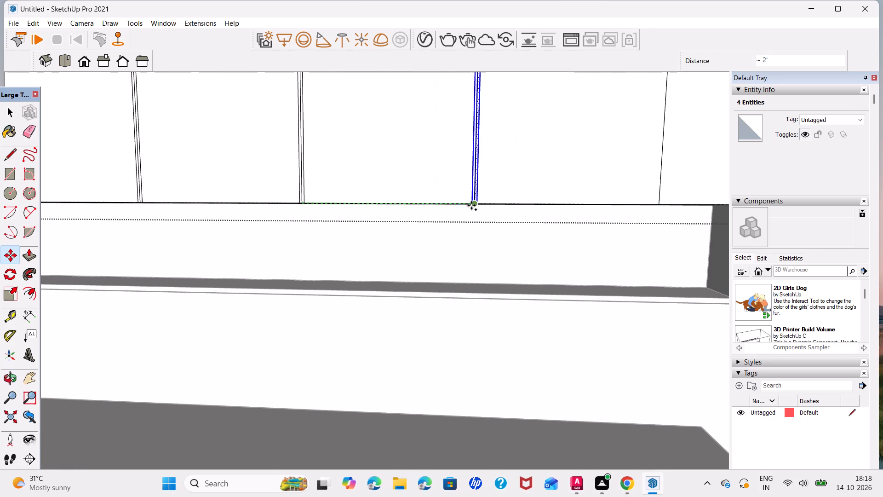
{"action": "scroll", "coordinate": [471, 205], "scroll_direction": "up", "scroll_amount": 7}
{"action": "left_click", "coordinate": [482, 201]}
{"action": "left_click", "coordinate": [479, 198]}
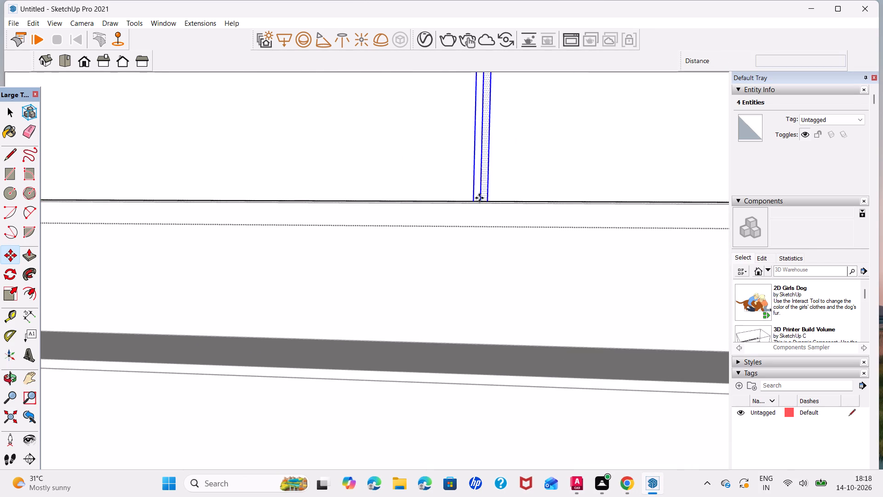
{"action": "scroll", "coordinate": [539, 202], "scroll_direction": "down", "scroll_amount": 7}
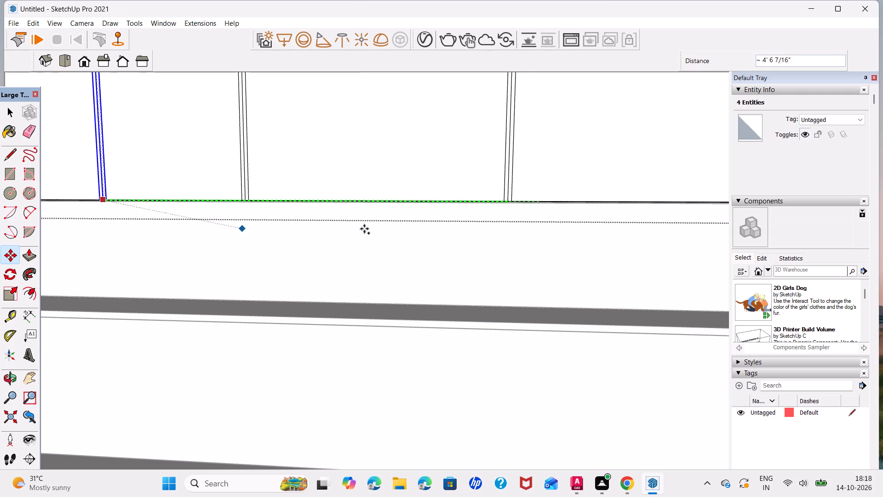
{"action": "scroll", "coordinate": [581, 194], "scroll_direction": "down", "scroll_amount": 7}
{"action": "middle_click_drag", "start_coordinate": [591, 187], "coordinate": [226, 195], "text": "shift"}
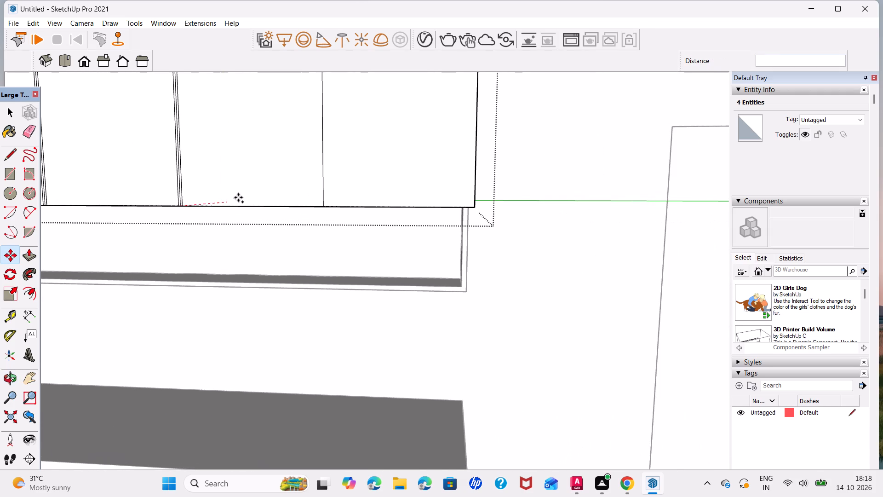
{"action": "scroll", "coordinate": [325, 206], "scroll_direction": "up", "scroll_amount": 6}
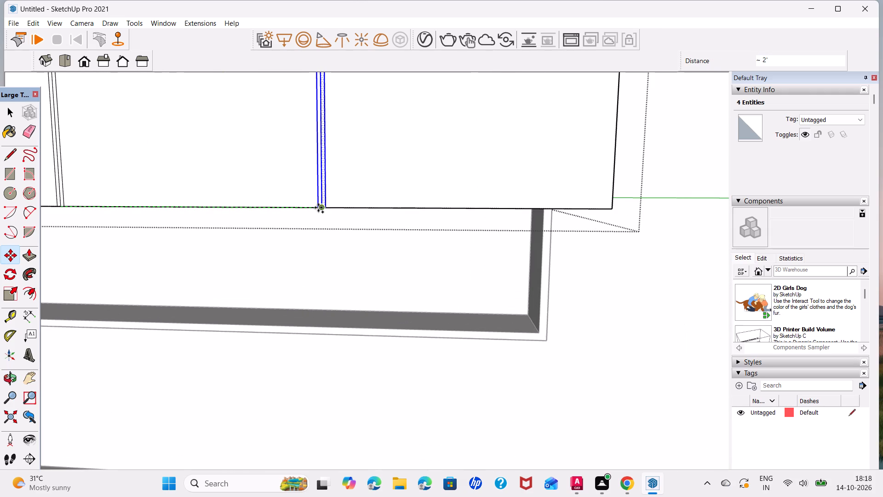
{"action": "left_click", "coordinate": [321, 208]}
{"action": "key", "text": "space"}
Delete the leftover centre lines from the fifth and fourth gap strips.
{"action": "scroll", "coordinate": [319, 197], "scroll_direction": "down", "scroll_amount": 5}
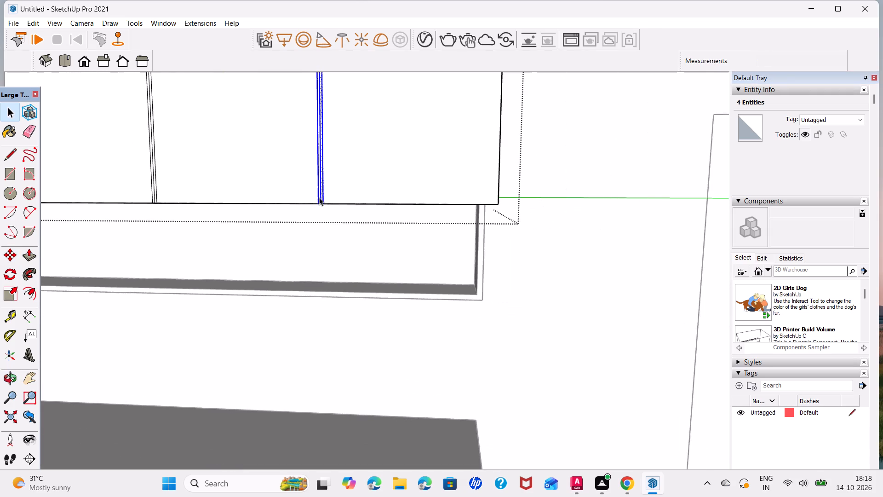
{"action": "left_click", "coordinate": [321, 191]}
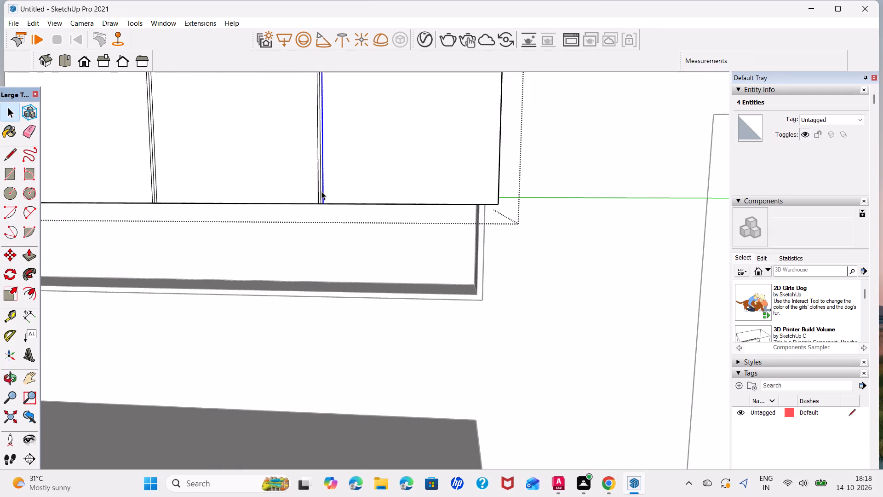
{"action": "scroll", "coordinate": [321, 191], "scroll_direction": "up", "scroll_amount": 6}
{"action": "left_click", "coordinate": [319, 191]}
{"action": "key", "text": "Delete"}
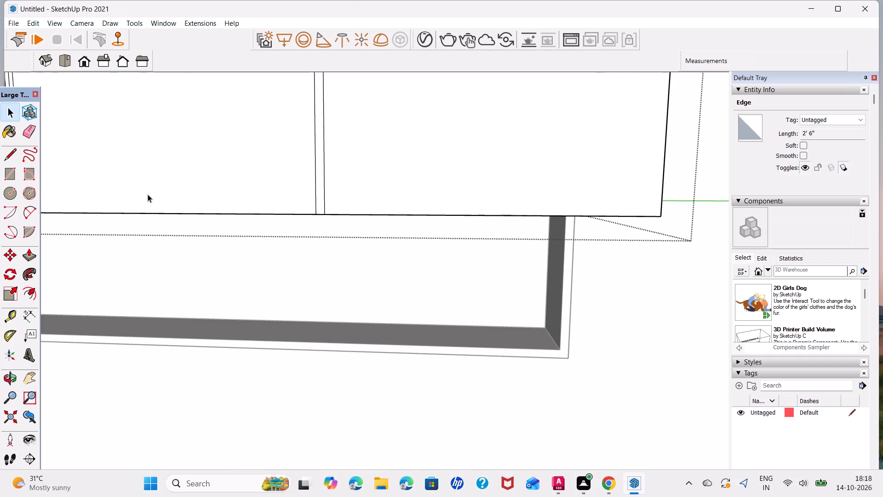
{"action": "scroll", "coordinate": [148, 194], "scroll_direction": "down", "scroll_amount": 8}
{"action": "scroll", "coordinate": [87, 194], "scroll_direction": "up", "scroll_amount": 6}
{"action": "left_click", "coordinate": [80, 186]}
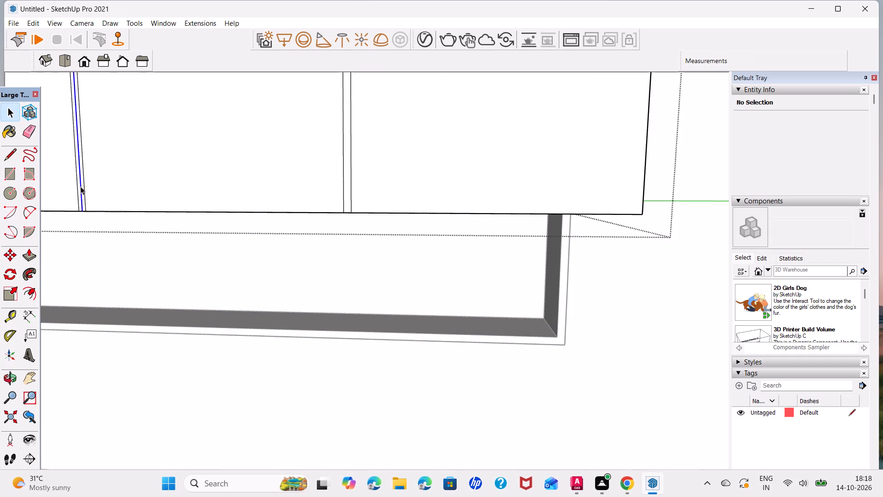
{"action": "key", "text": "Delete"}
Delete the leftover centre lines from the third and second gap strips.
{"action": "scroll", "coordinate": [106, 195], "scroll_direction": "down", "scroll_amount": 6}
{"action": "middle_click_drag", "start_coordinate": [104, 178], "coordinate": [562, 227], "text": "shift"}
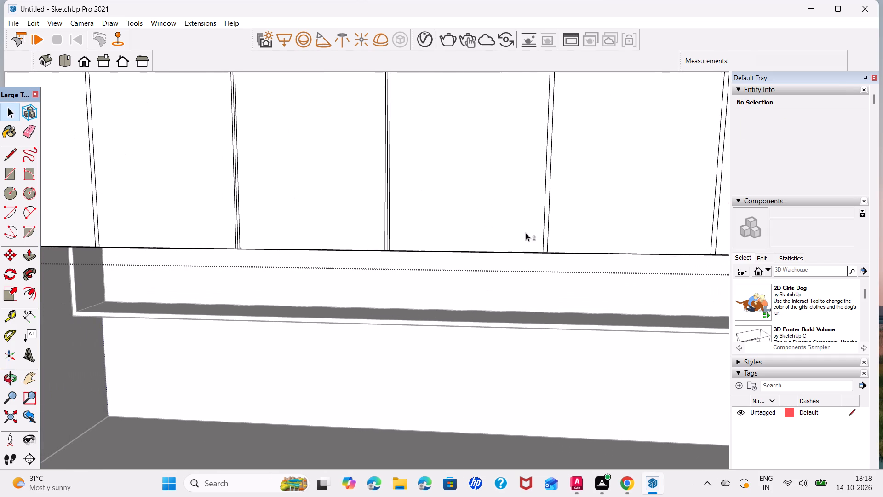
{"action": "scroll", "coordinate": [388, 239], "scroll_direction": "up", "scroll_amount": 2}
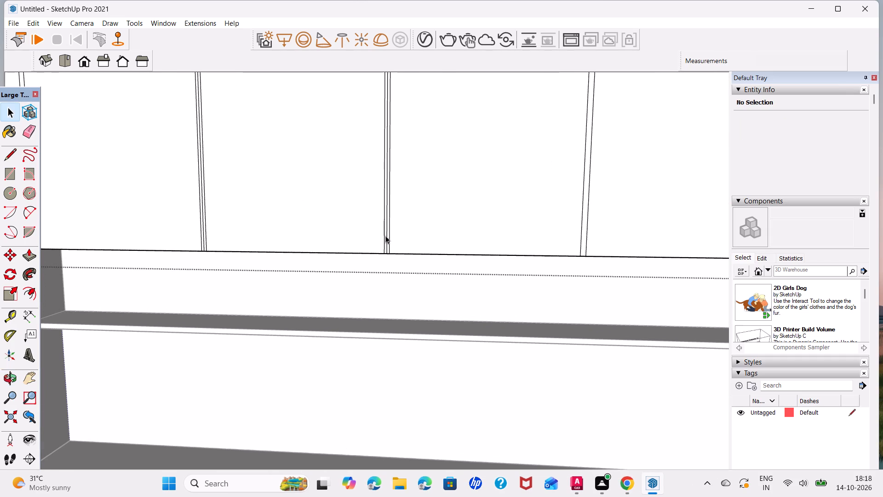
{"action": "left_click", "coordinate": [387, 236]}
{"action": "key", "text": "Delete"}
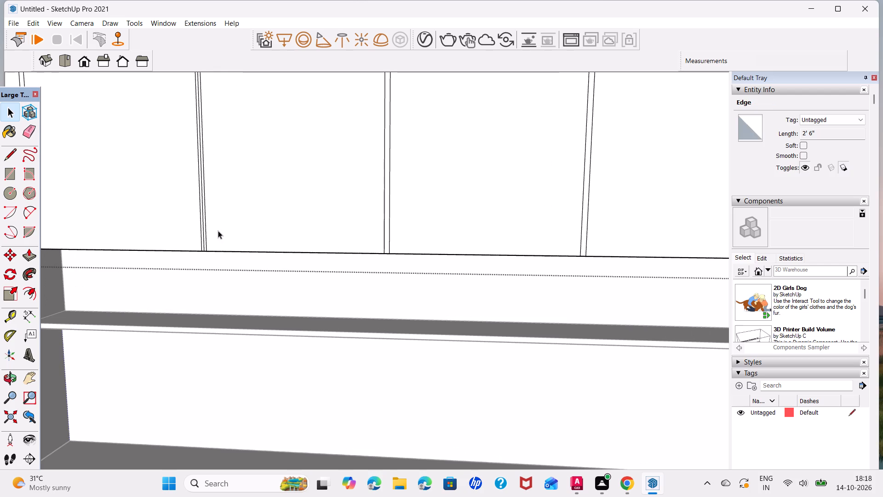
{"action": "left_click", "coordinate": [203, 243]}
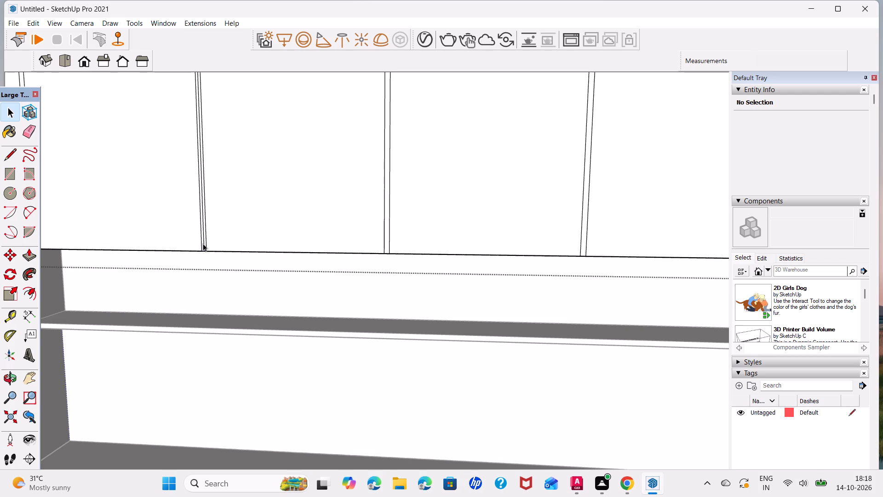
{"action": "key", "text": "Delete"}
Close the overhead cabinet group to return to the whole model.
{"action": "left_click_drag", "start_coordinate": [231, 231], "coordinate": [252, 243]}
{"action": "scroll", "coordinate": [249, 239], "scroll_direction": "down", "scroll_amount": 7}
{"action": "middle_click_drag", "start_coordinate": [222, 241], "coordinate": [241, 240]}
{"action": "left_click", "coordinate": [371, 84]}
{"action": "scroll", "coordinate": [311, 169], "scroll_direction": "down", "scroll_amount": 2}
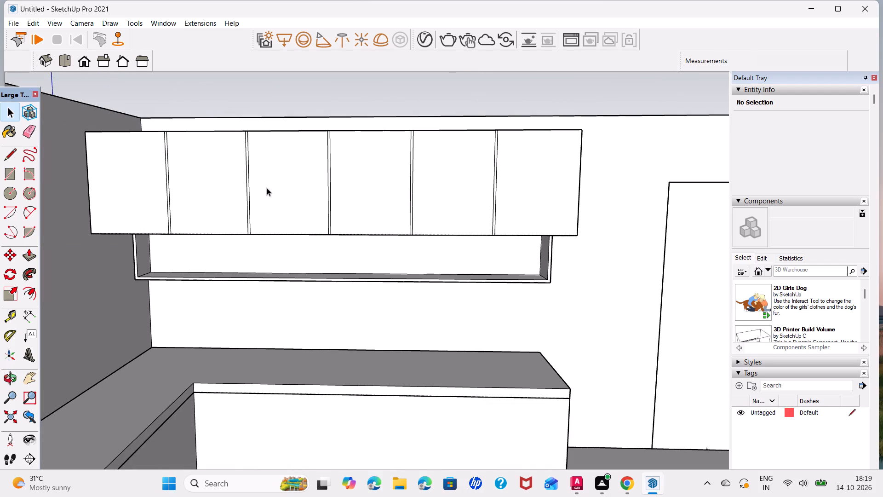
Draw six rectangles over the overhead cabinet's door panels between the gap strips, each about 2' 6" by 1' 11".
{"action": "key", "text": "r"}
{"action": "scroll", "coordinate": [86, 139], "scroll_direction": "up", "scroll_amount": 1}
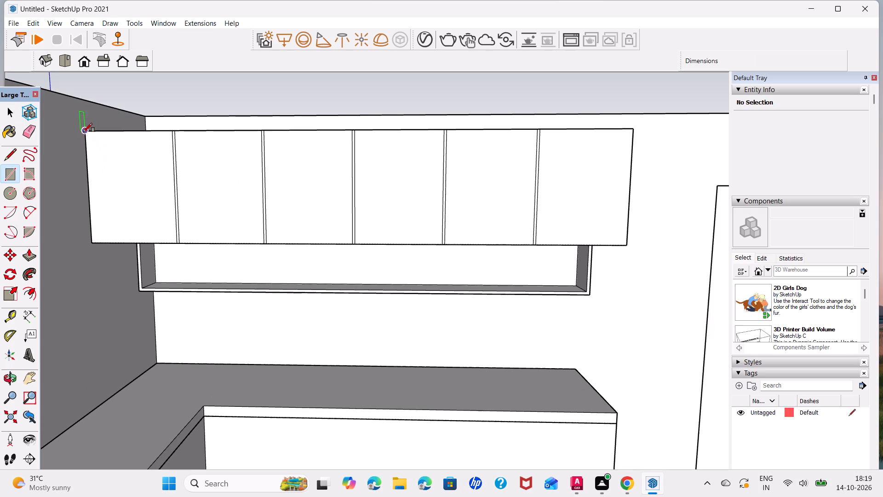
{"action": "left_click", "coordinate": [84, 132]}
{"action": "left_click", "coordinate": [174, 242]}
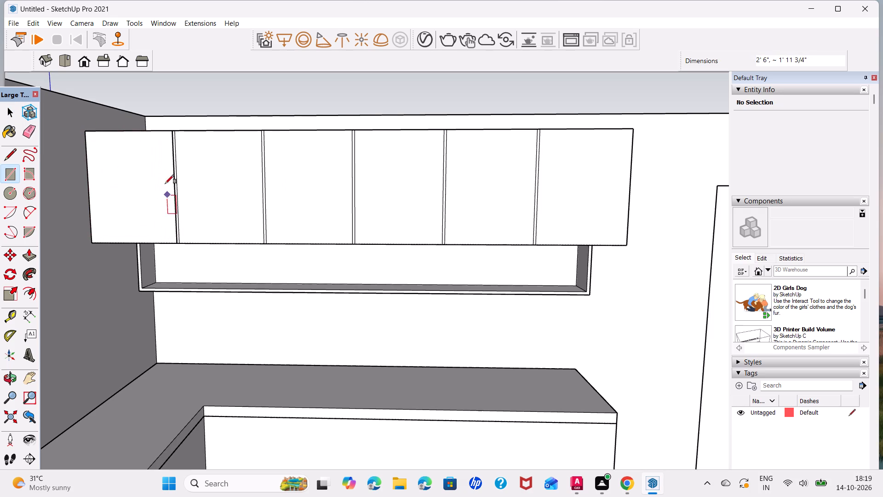
{"action": "left_click", "coordinate": [176, 133]}
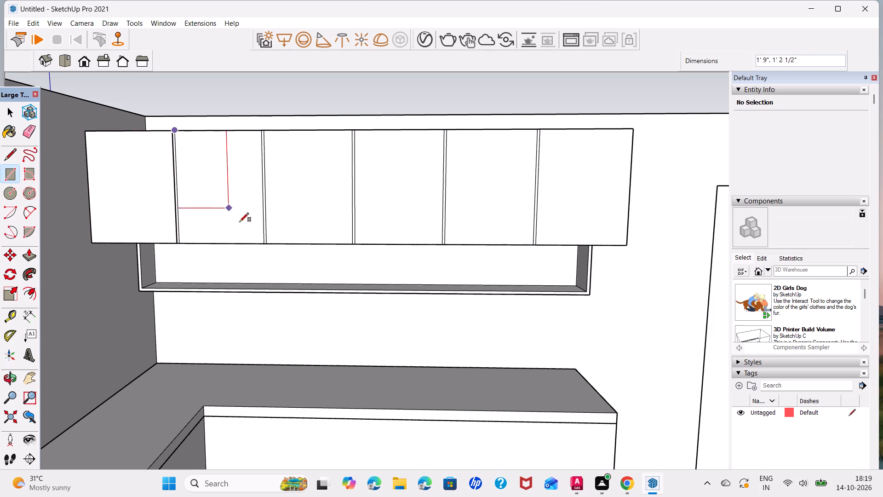
{"action": "left_click", "coordinate": [260, 242]}
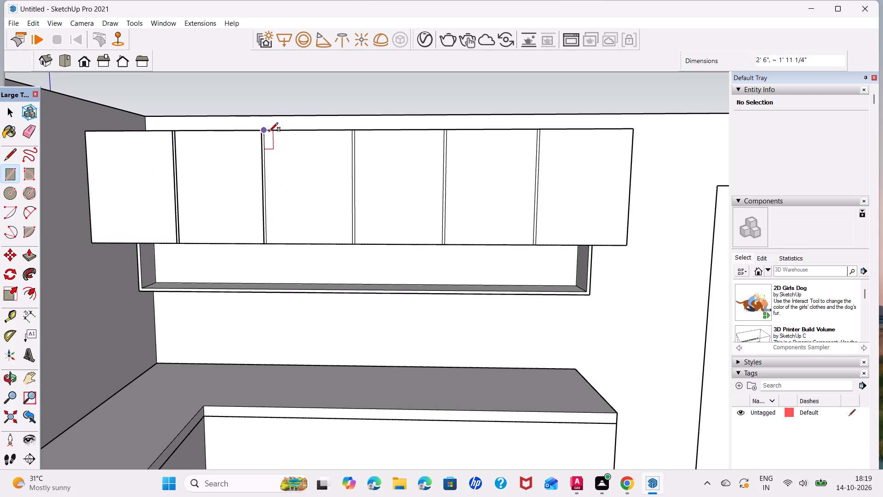
{"action": "left_click", "coordinate": [269, 132]}
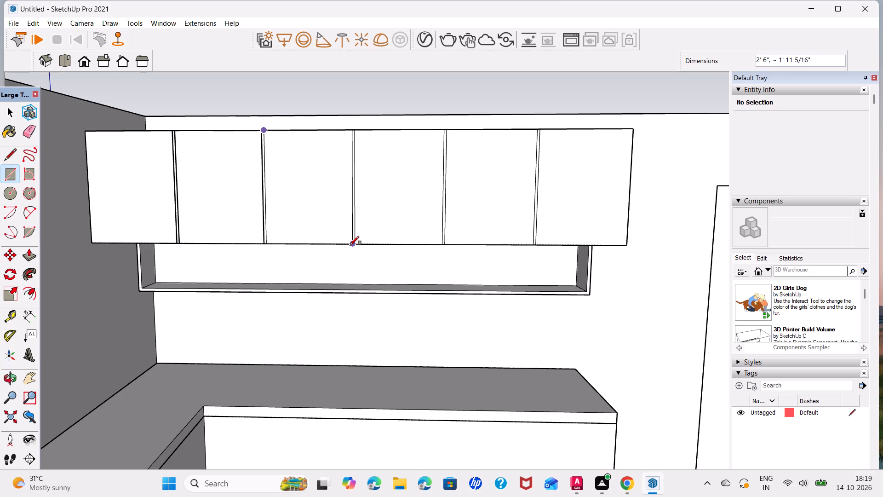
{"action": "left_click", "coordinate": [350, 245]}
{"action": "left_click", "coordinate": [356, 131]}
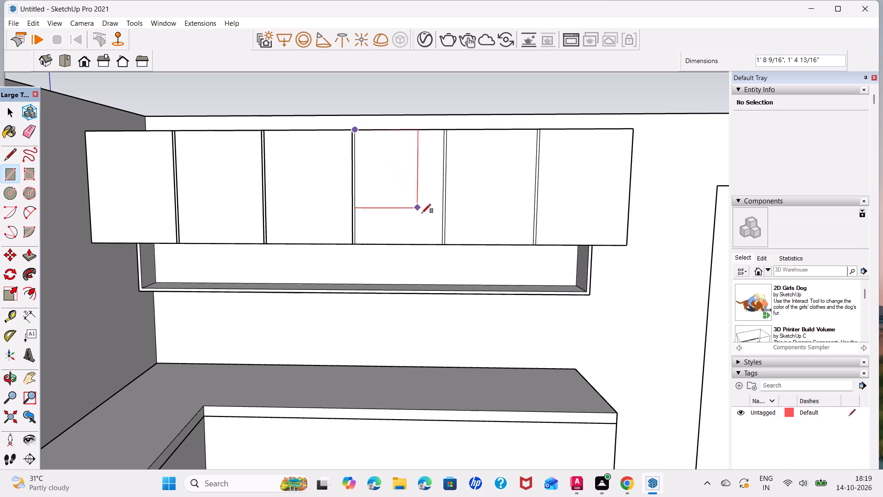
{"action": "left_click", "coordinate": [442, 246]}
{"action": "left_click", "coordinate": [449, 130]}
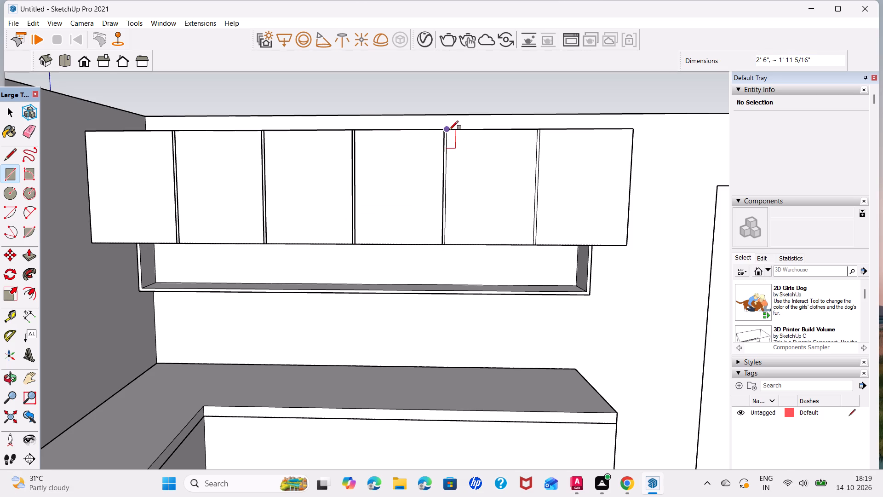
{"action": "left_click", "coordinate": [533, 244]}
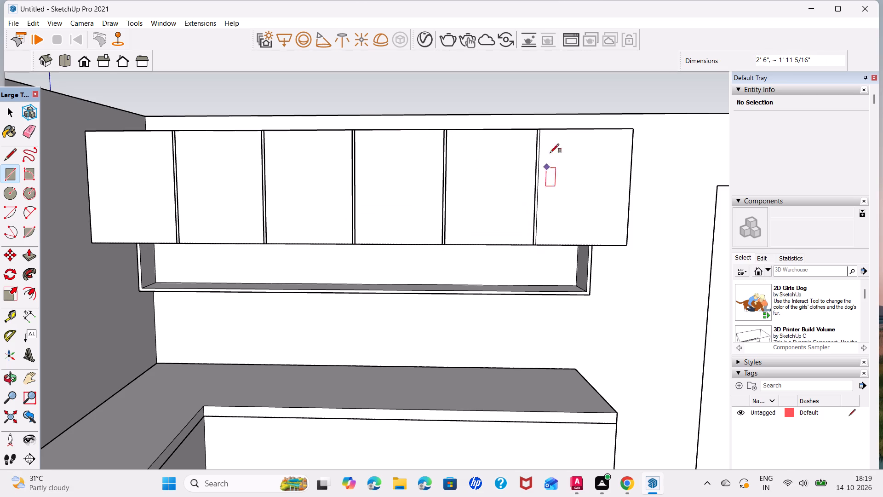
{"action": "left_click", "coordinate": [543, 131]}
{"action": "left_click", "coordinate": [628, 243]}
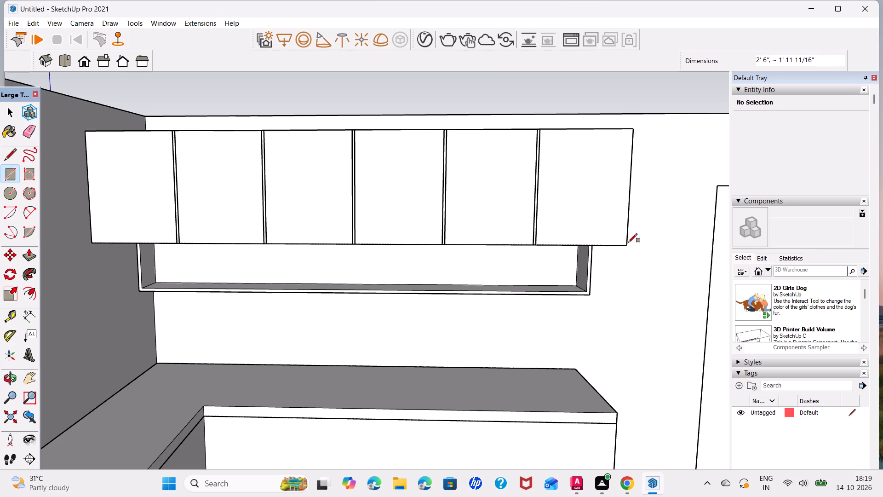
Push/Pull the six overhead cabinet door panels outward by 0.5".
{"action": "key", "text": "space"}
{"action": "key", "text": "p"}
{"action": "left_click", "coordinate": [587, 224]}
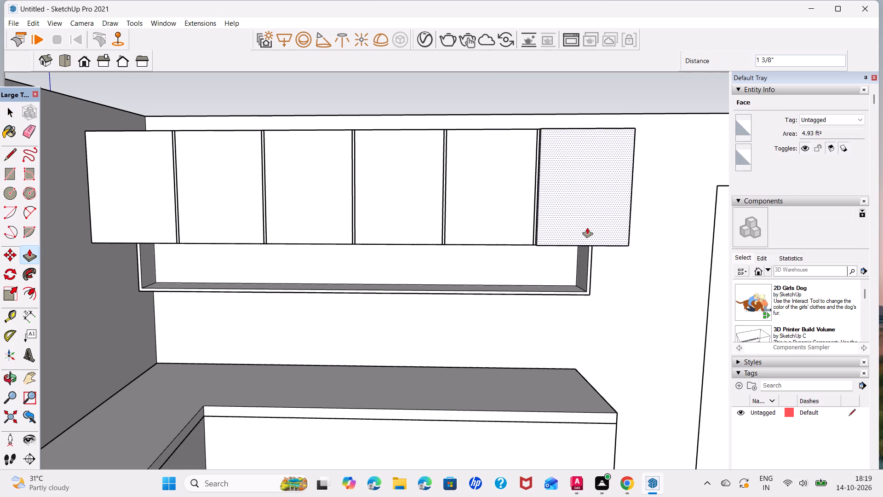
{"action": "type", "text": "0.5"}
{"action": "key", "text": "Return"}
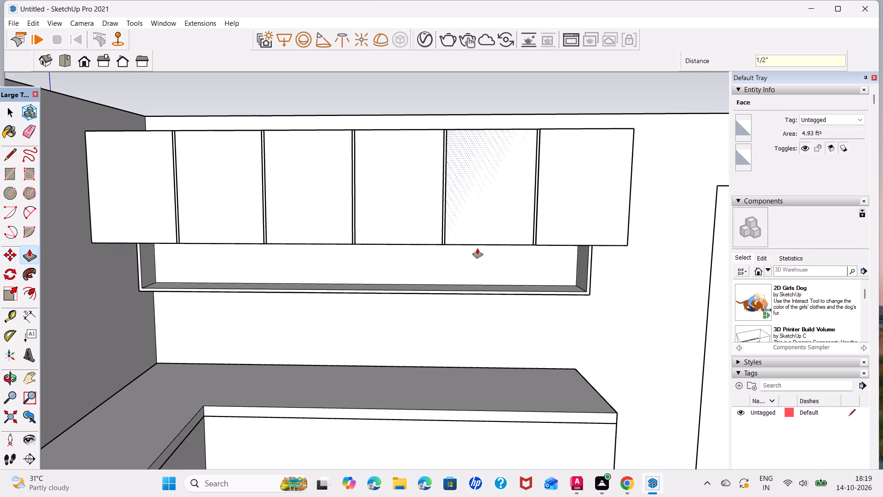
{"action": "double_click", "coordinate": [483, 226]}
{"action": "double_click", "coordinate": [424, 214]}
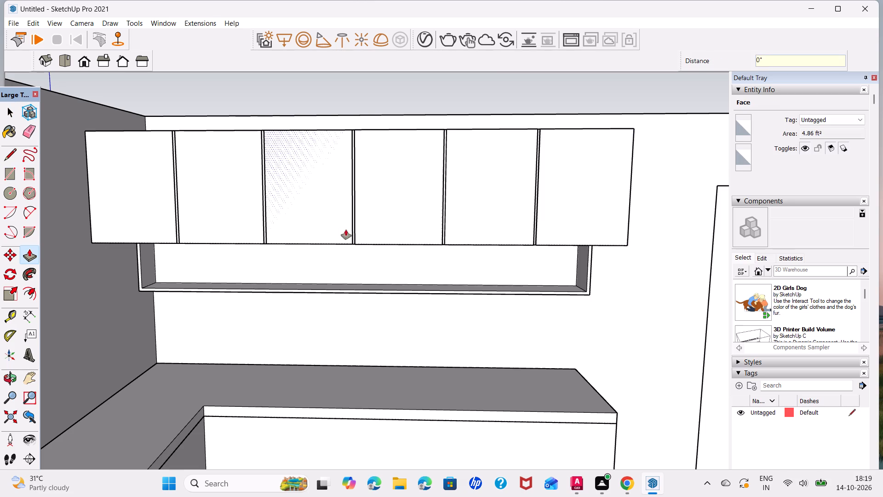
{"action": "double_click", "coordinate": [338, 225]}
{"action": "double_click", "coordinate": [255, 227]}
{"action": "double_click", "coordinate": [160, 232]}
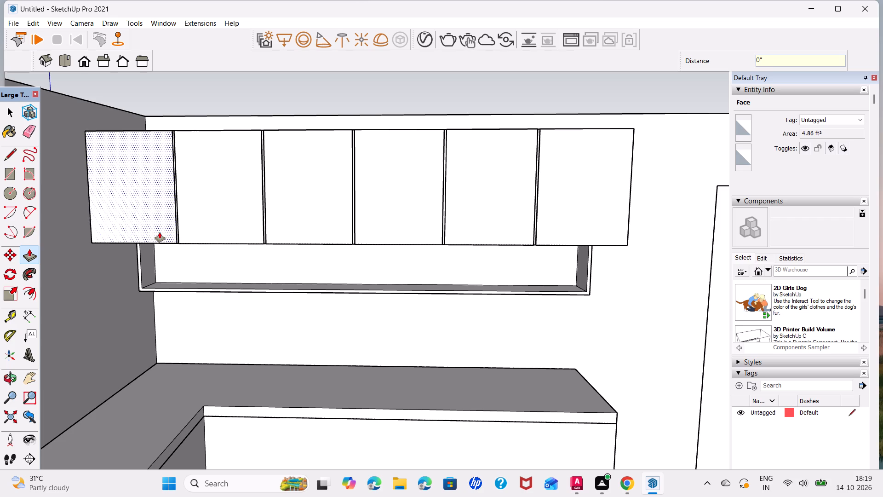
{"action": "key", "text": "space"}
Open the L-shaped counter's base cabinet group for editing at the free end of its long arm.
{"action": "middle_click_drag", "start_coordinate": [306, 190], "coordinate": [338, 333]}
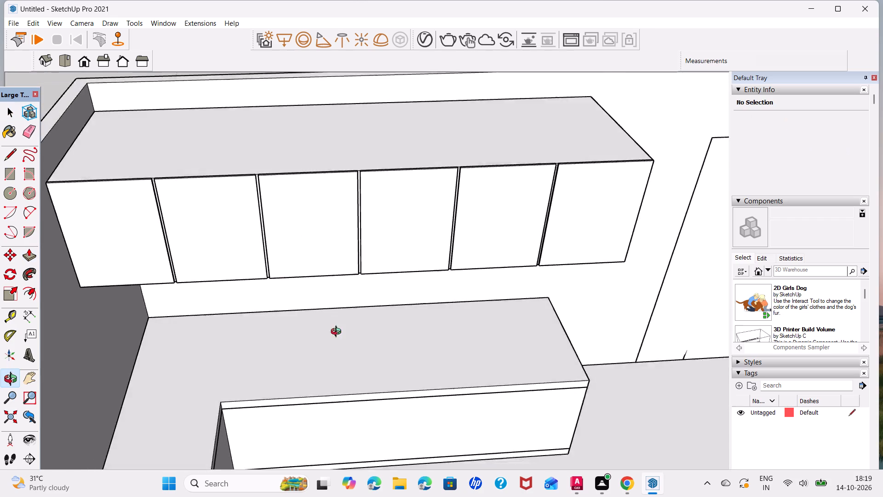
{"action": "middle_click_drag", "start_coordinate": [338, 333], "coordinate": [338, 397]}
{"action": "scroll", "coordinate": [338, 379], "scroll_direction": "down", "scroll_amount": 2}
{"action": "middle_click_drag", "start_coordinate": [338, 379], "coordinate": [333, 294]}
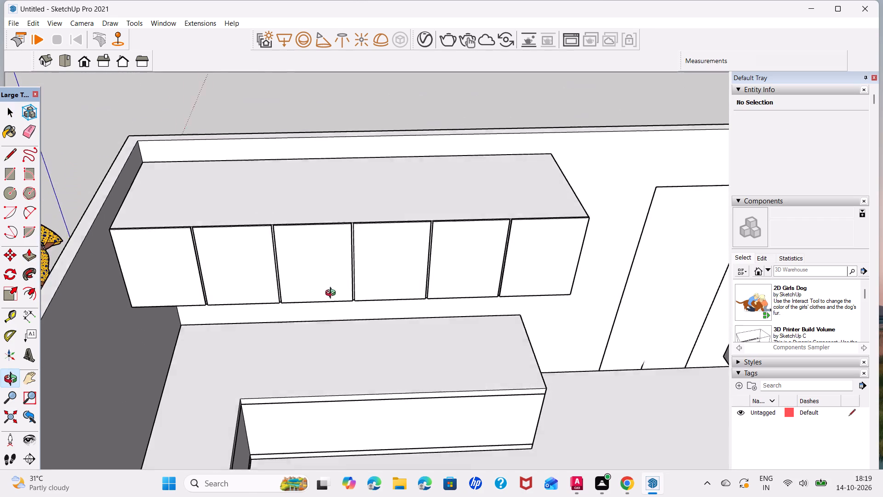
{"action": "middle_click_drag", "start_coordinate": [333, 294], "coordinate": [335, 289]}
{"action": "scroll", "coordinate": [331, 343], "scroll_direction": "down", "scroll_amount": 2}
{"action": "middle_click_drag", "start_coordinate": [339, 355], "coordinate": [298, 244]}
{"action": "scroll", "coordinate": [282, 309], "scroll_direction": "down", "scroll_amount": 2}
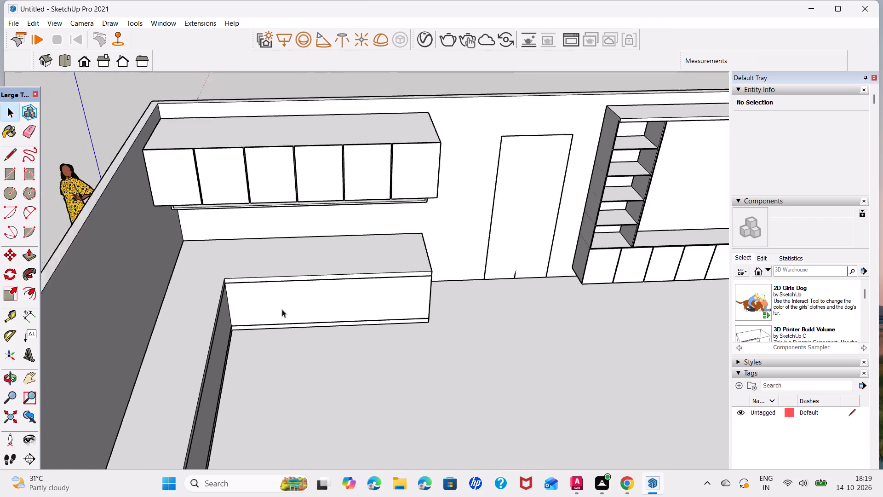
{"action": "scroll", "coordinate": [282, 309], "scroll_direction": "down", "scroll_amount": 1}
{"action": "middle_click_drag", "start_coordinate": [287, 347], "coordinate": [268, 260]}
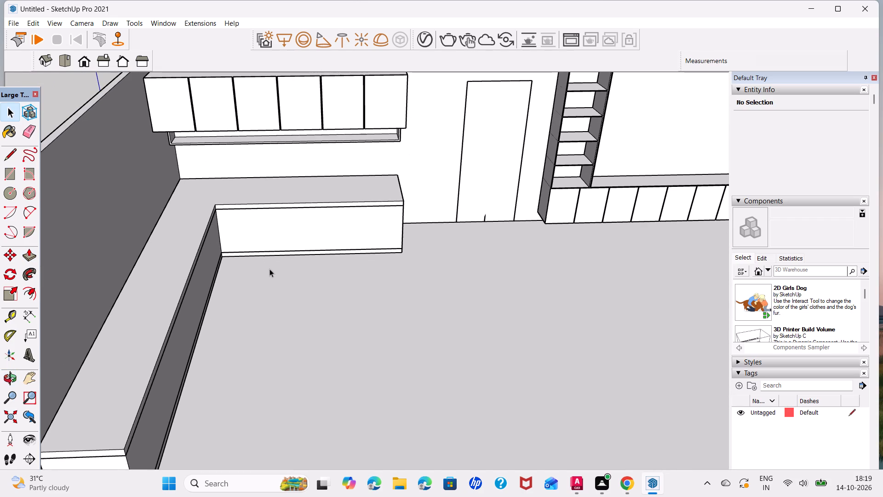
{"action": "middle_click_drag", "start_coordinate": [275, 289], "coordinate": [250, 261]}
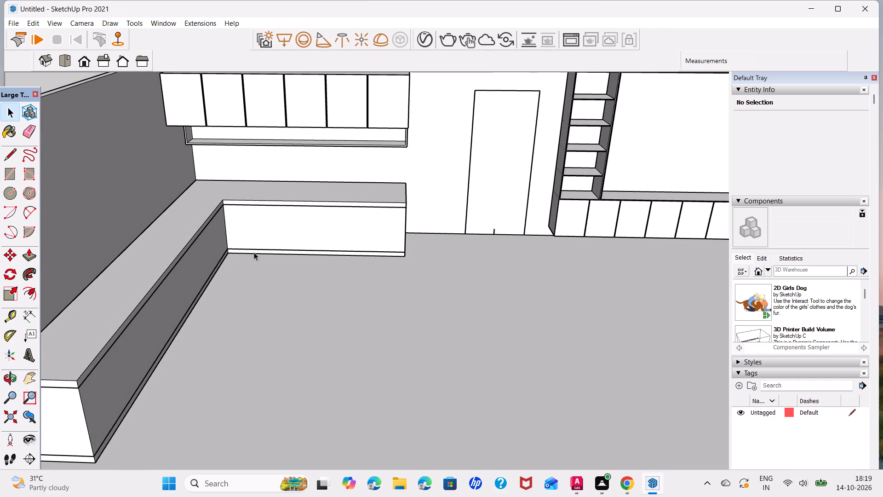
{"action": "middle_click_drag", "start_coordinate": [263, 280], "coordinate": [224, 266]}
{"action": "scroll", "coordinate": [224, 266], "scroll_direction": "down", "scroll_amount": 2}
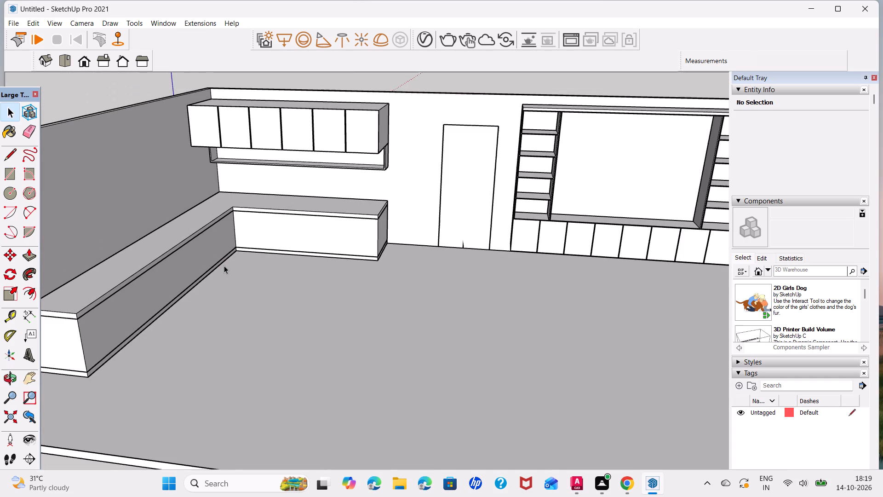
{"action": "middle_click_drag", "start_coordinate": [217, 250], "coordinate": [338, 218]}
{"action": "middle_click_drag", "start_coordinate": [328, 269], "coordinate": [242, 251]}
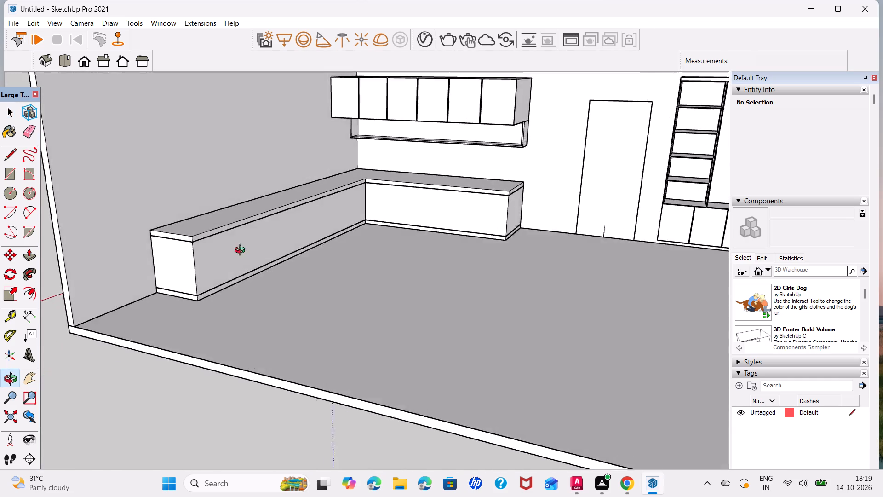
{"action": "middle_click_drag", "start_coordinate": [242, 251], "coordinate": [151, 249]}
{"action": "scroll", "coordinate": [143, 251], "scroll_direction": "up", "scroll_amount": 5}
{"action": "left_click", "coordinate": [144, 254]}
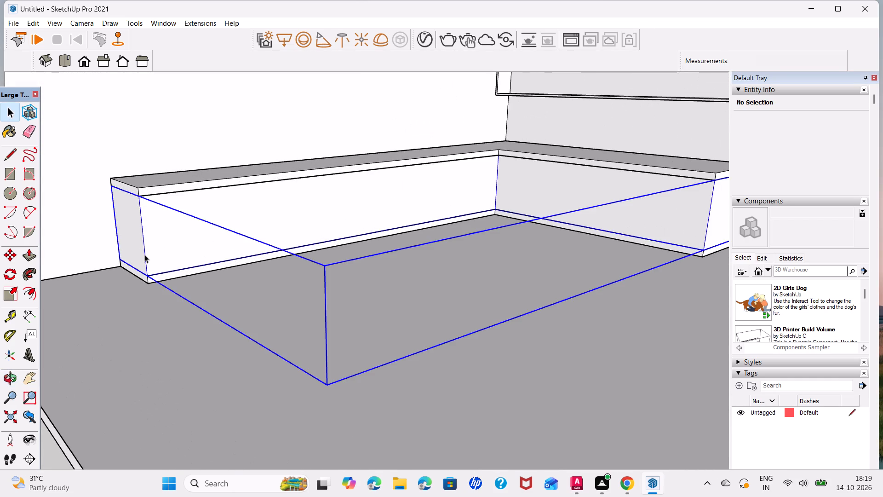
{"action": "triple_click", "coordinate": [144, 254]}
{"action": "left_click", "coordinate": [144, 254]}
Copy the long front face's free-end vertical edge to the inner corner and divide the span into 7 equal door panels.
{"action": "left_click", "coordinate": [145, 259]}
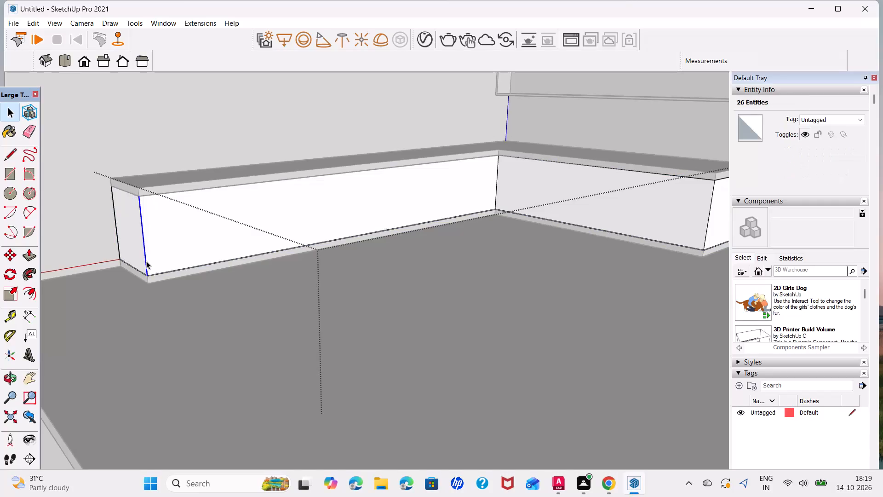
{"action": "key", "text": "m"}
{"action": "left_click", "coordinate": [148, 274]}
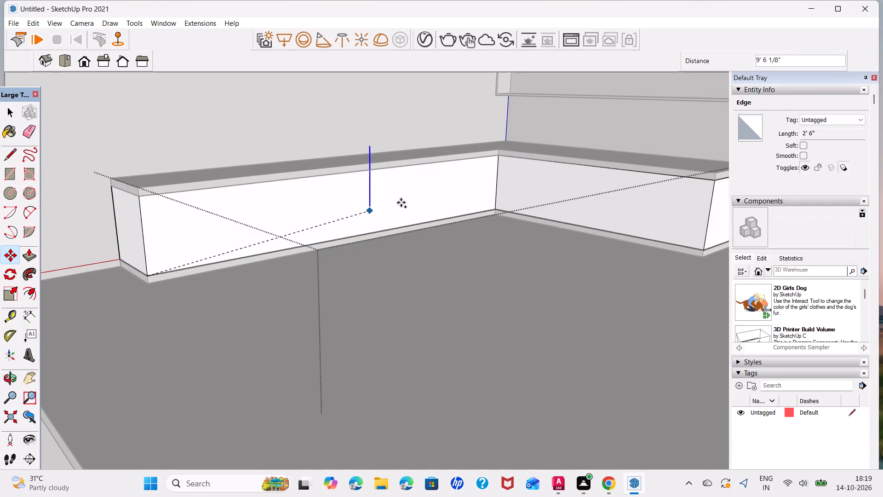
{"action": "scroll", "coordinate": [493, 209], "scroll_direction": "up", "scroll_amount": 6}
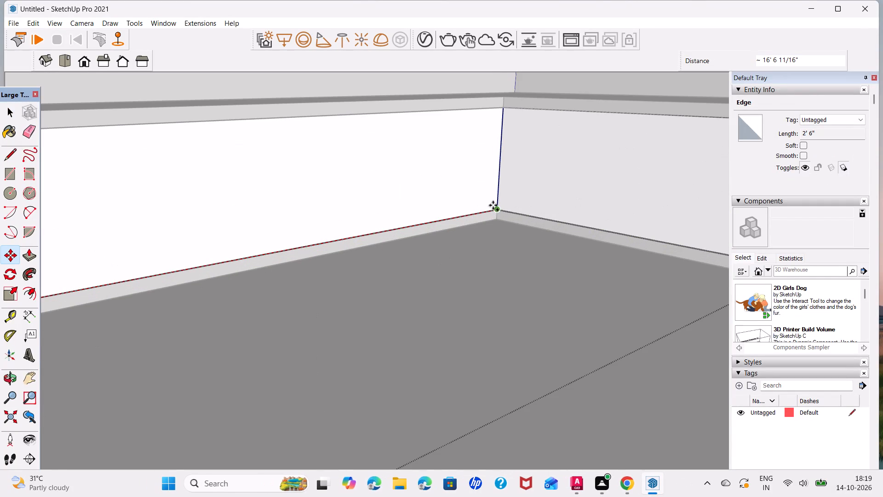
{"action": "left_click", "coordinate": [493, 205]}
{"action": "key", "text": "slash"}
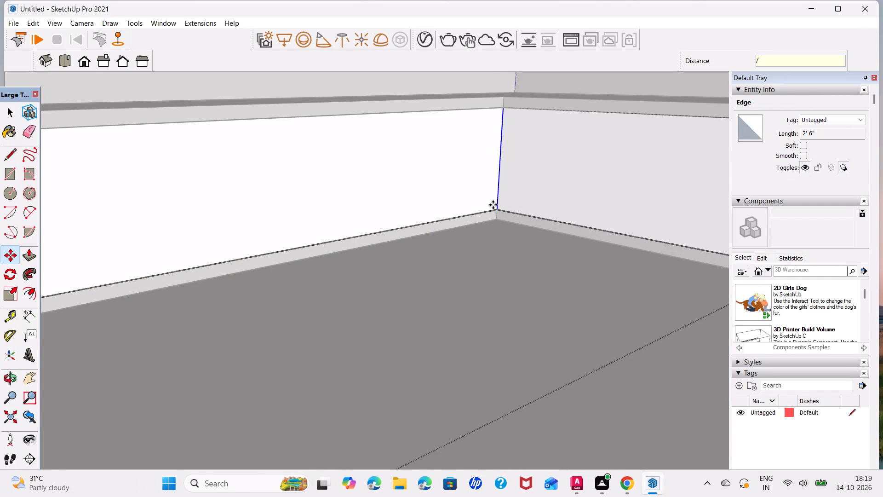
{"action": "key", "text": "7"}
{"action": "key", "text": "Return"}
{"action": "key", "text": "space"}
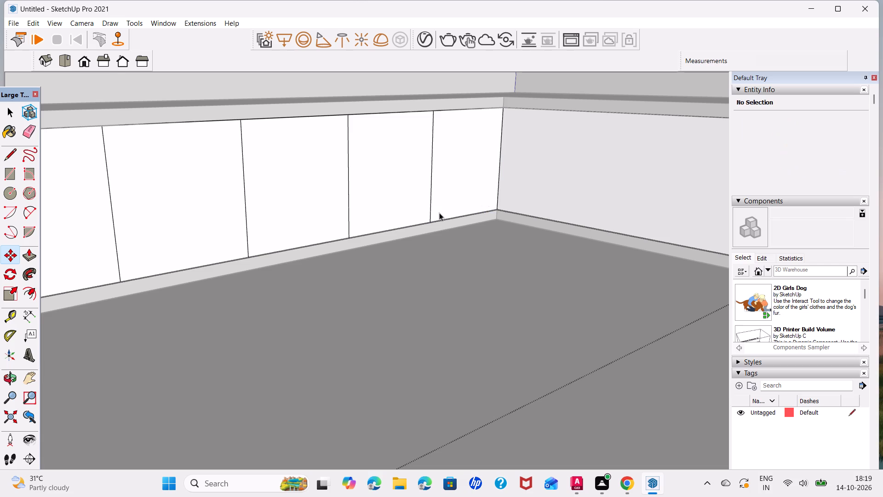
Copy the divider line nearest the long arm's free end toward the inner corner, with 0.2.5 as the distance.
{"action": "scroll", "coordinate": [432, 209], "scroll_direction": "down", "scroll_amount": 5}
{"action": "middle_click_drag", "start_coordinate": [430, 215], "coordinate": [387, 223]}
{"action": "scroll", "coordinate": [302, 247], "scroll_direction": "down", "scroll_amount": 5}
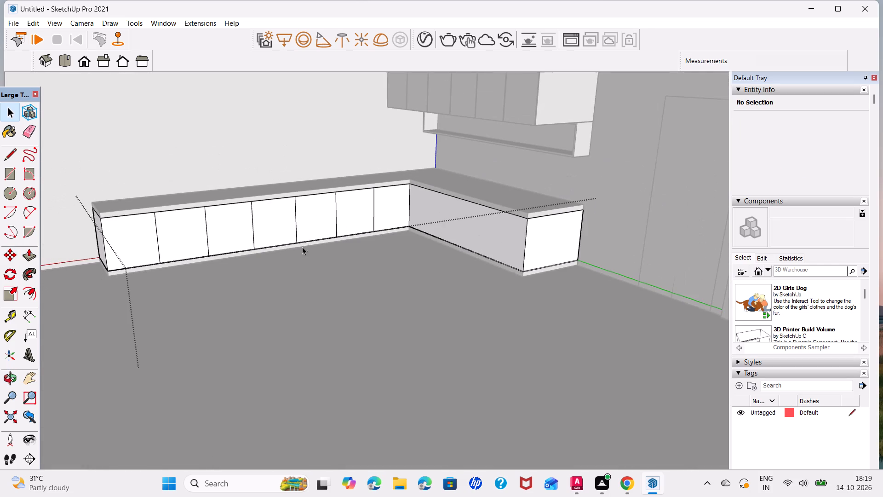
{"action": "middle_click_drag", "start_coordinate": [238, 242], "coordinate": [307, 221]}
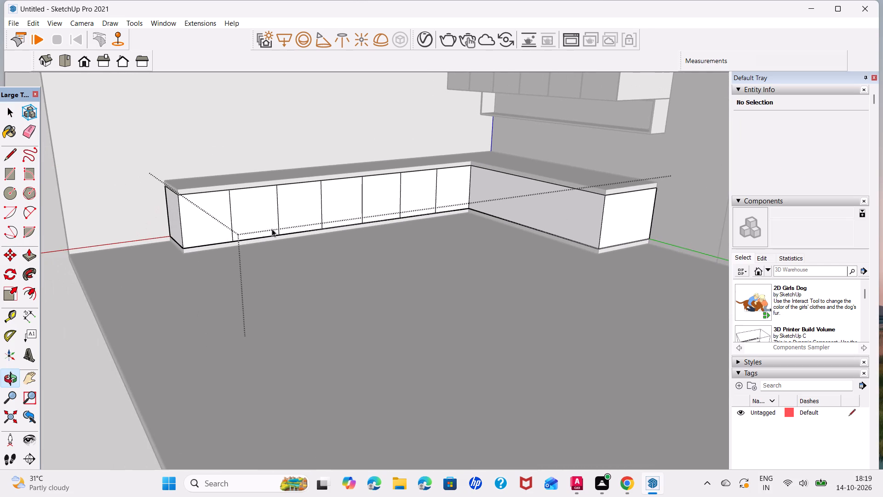
{"action": "scroll", "coordinate": [214, 240], "scroll_direction": "up", "scroll_amount": 13}
{"action": "left_click", "coordinate": [254, 240]}
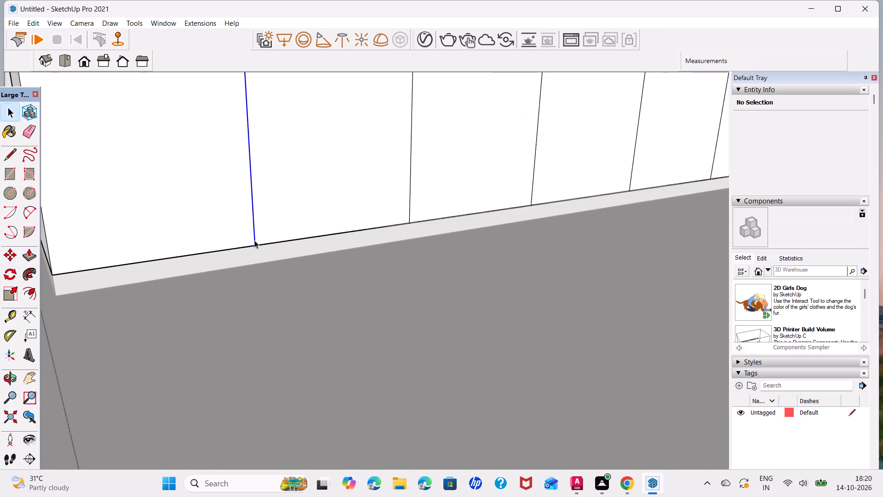
{"action": "key", "text": "m"}
{"action": "scroll", "coordinate": [258, 239], "scroll_direction": "up", "scroll_amount": 5}
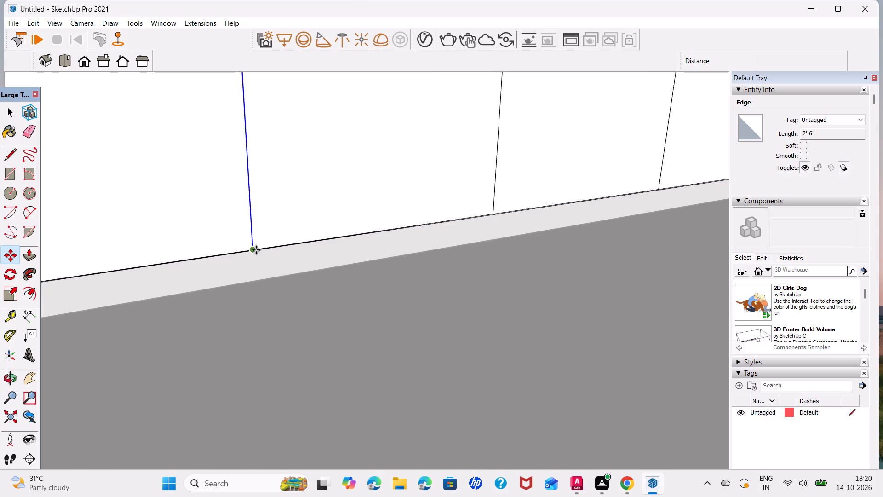
{"action": "left_click", "coordinate": [252, 249]}
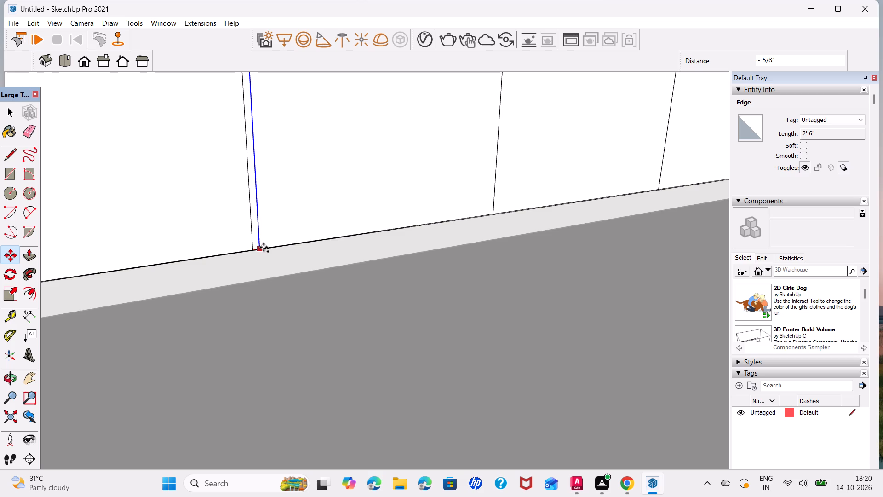
{"action": "key", "text": "0"}
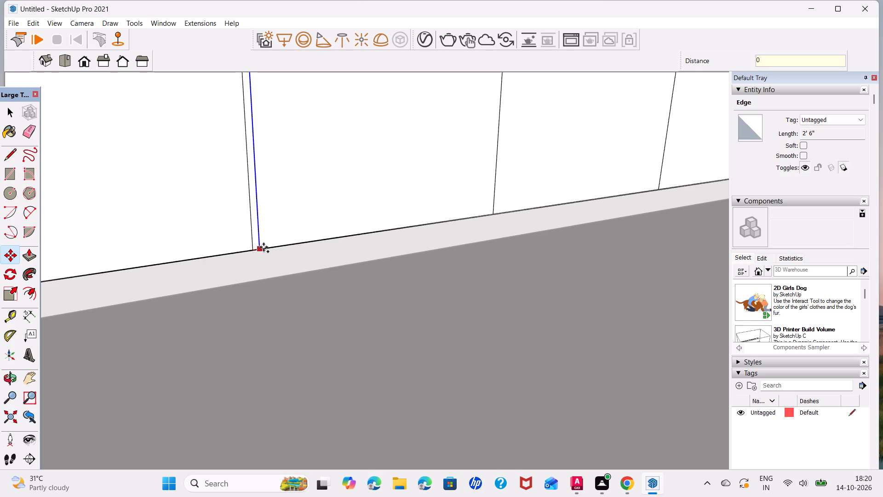
{"action": "type", "text": ".2.5"}
{"action": "key", "text": "Return"}
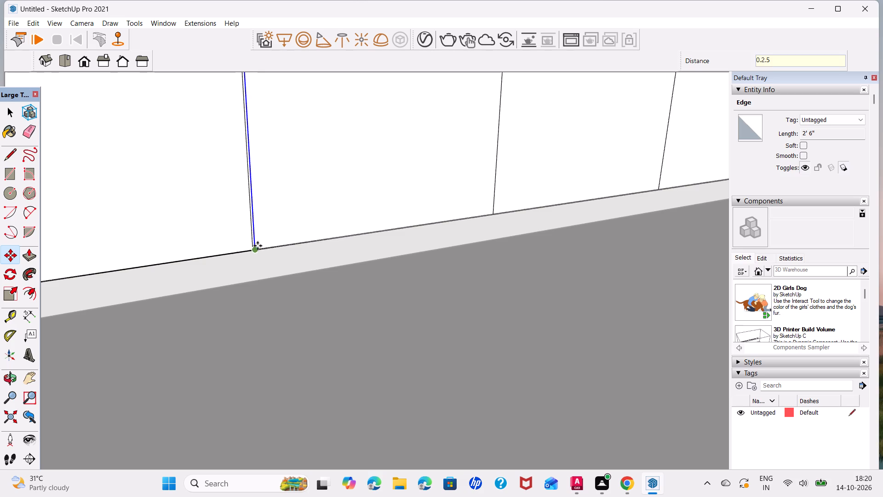
Copy the long face's first divider line 0.5" toward the arm's free end and delete the original line between the two copies.
{"action": "scroll", "coordinate": [256, 244], "scroll_direction": "up", "scroll_amount": 15}
{"action": "left_click", "coordinate": [250, 260]}
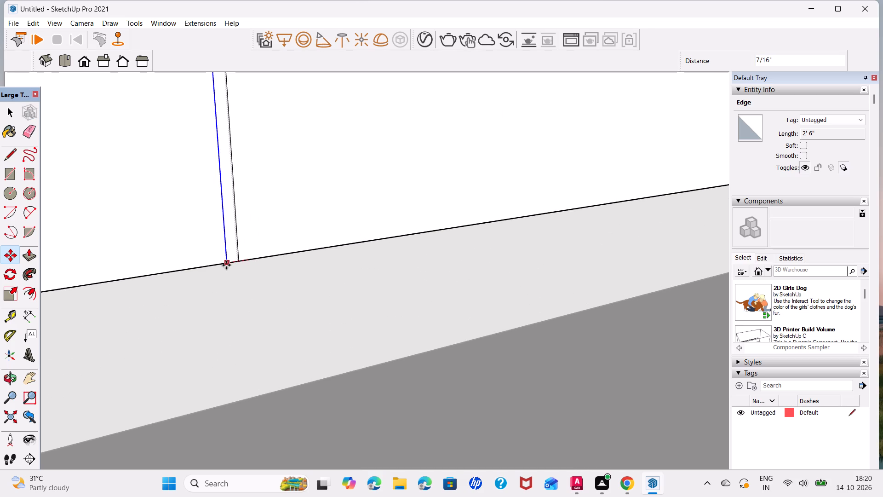
{"action": "type", "text": "0.5"}
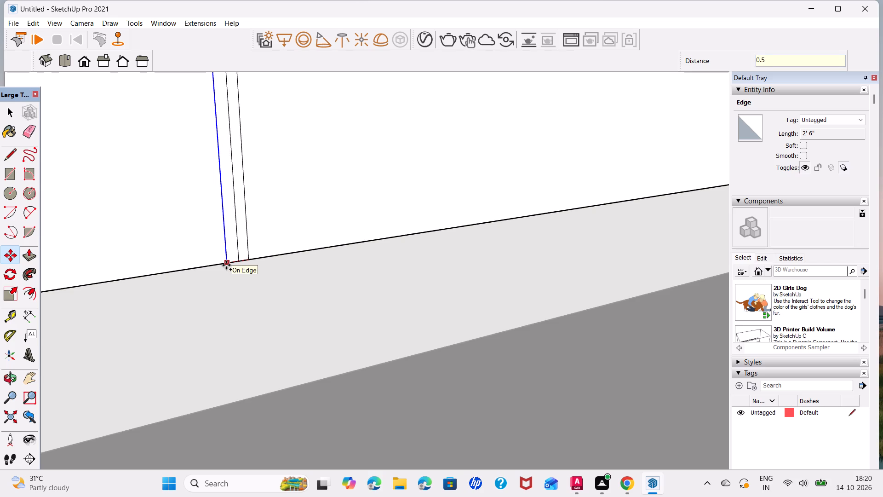
{"action": "key", "text": "Return"}
{"action": "key", "text": "space"}
{"action": "left_click", "coordinate": [239, 254]}
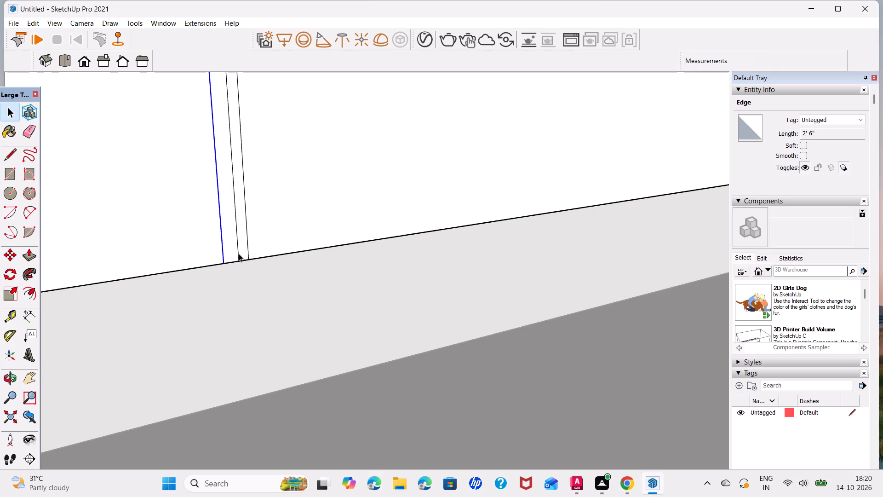
{"action": "key", "text": "Delete"}
Copy the narrow gap strip from its bottom midpoint onto the long face's second divider line, counted from the free end.
{"action": "left_click", "coordinate": [239, 254]}
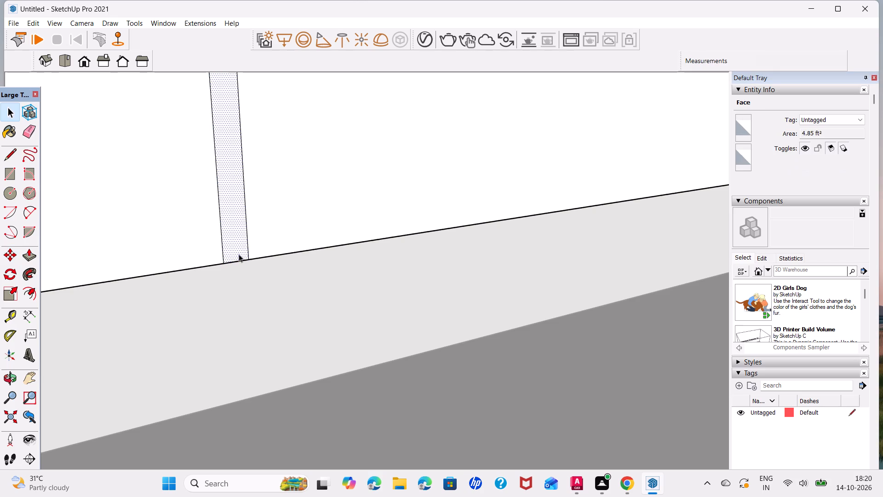
{"action": "key", "text": "m"}
{"action": "left_click", "coordinate": [237, 260]}
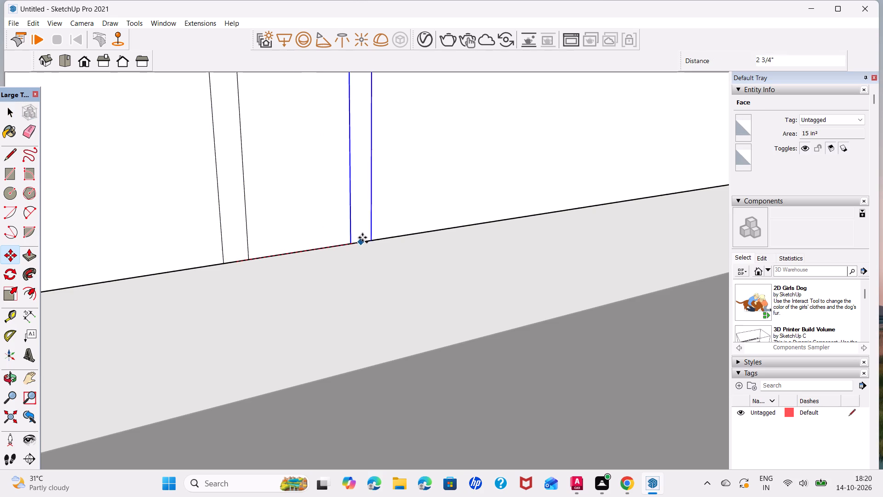
{"action": "scroll", "coordinate": [362, 237], "scroll_direction": "down", "scroll_amount": 14}
{"action": "scroll", "coordinate": [369, 233], "scroll_direction": "down", "scroll_amount": 8}
{"action": "middle_click_drag", "start_coordinate": [415, 208], "coordinate": [286, 237], "text": "shift"}
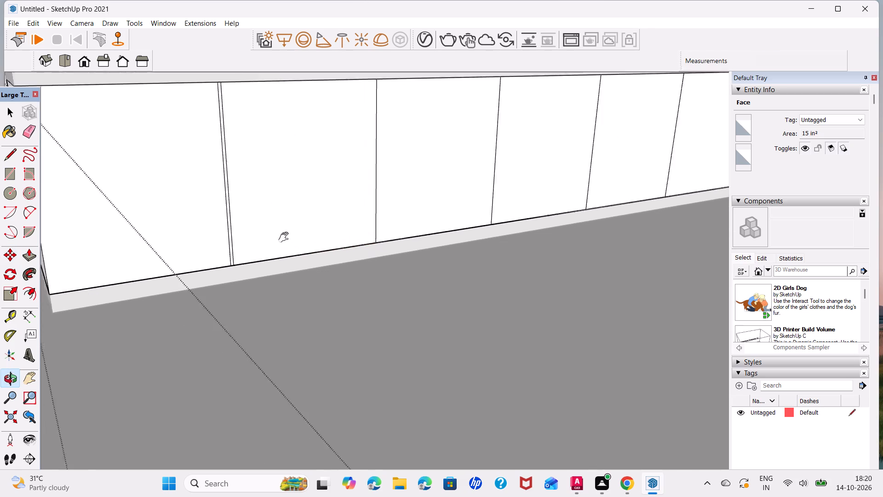
{"action": "middle_click_drag", "start_coordinate": [286, 237], "coordinate": [201, 255], "text": "shift"}
{"action": "scroll", "coordinate": [280, 259], "scroll_direction": "up", "scroll_amount": 6}
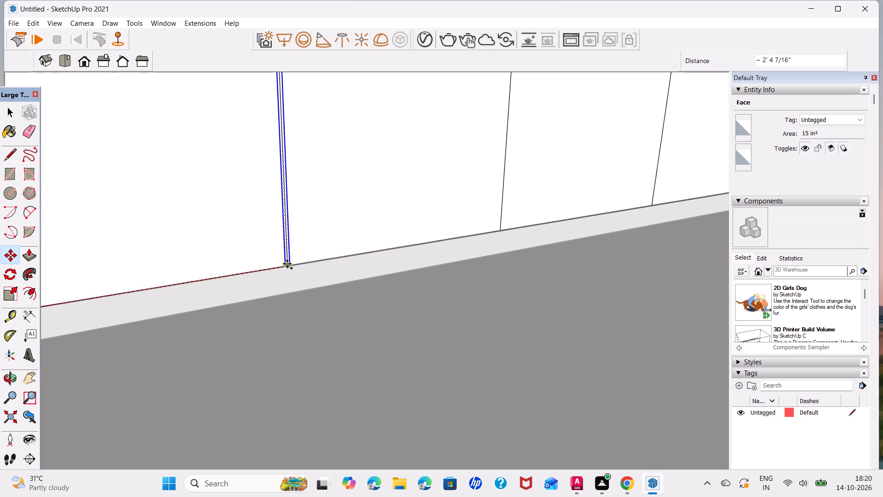
{"action": "scroll", "coordinate": [287, 264], "scroll_direction": "up", "scroll_amount": 7}
{"action": "left_click", "coordinate": [288, 265]}
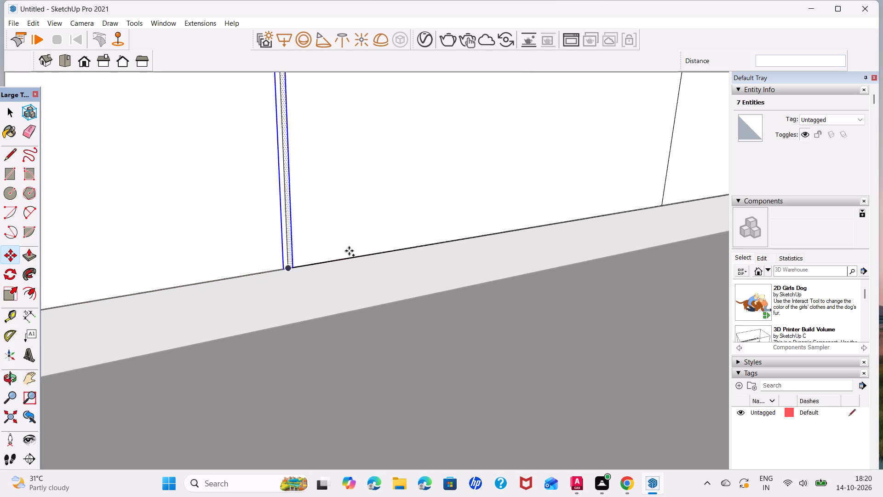
Copy the gap strip onward onto the bottom endpoints of the long face's third and fourth divider lines.
{"action": "left_click", "coordinate": [288, 268]}
{"action": "scroll", "coordinate": [392, 245], "scroll_direction": "down", "scroll_amount": 4}
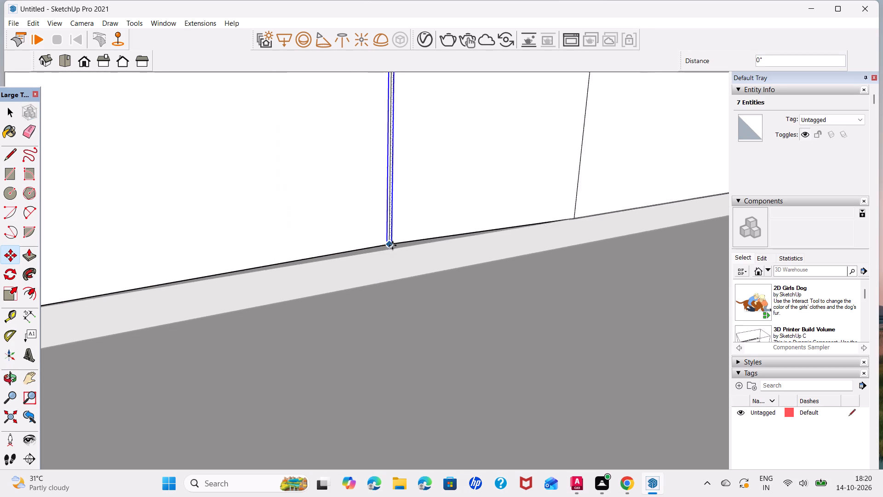
{"action": "scroll", "coordinate": [392, 245], "scroll_direction": "down", "scroll_amount": 2}
{"action": "scroll", "coordinate": [453, 239], "scroll_direction": "down", "scroll_amount": 1}
{"action": "middle_click_drag", "start_coordinate": [453, 239], "coordinate": [146, 327], "text": "shift"}
{"action": "scroll", "coordinate": [235, 292], "scroll_direction": "down", "scroll_amount": 5}
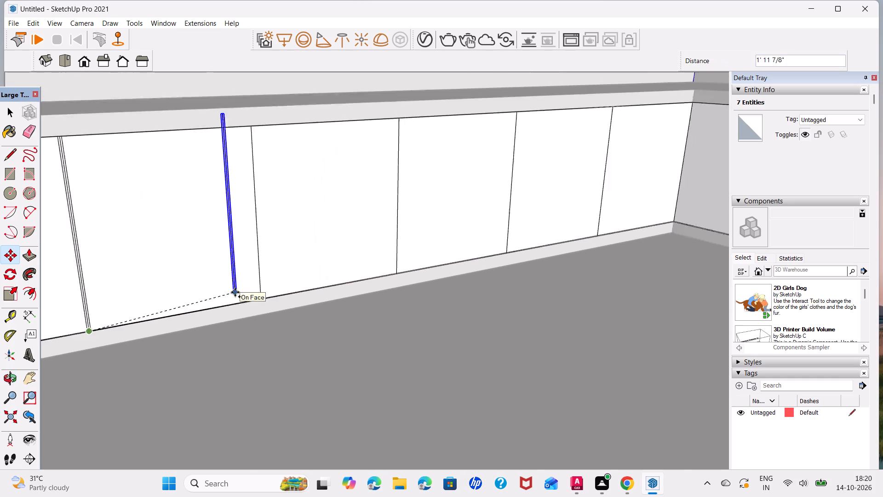
{"action": "scroll", "coordinate": [235, 292], "scroll_direction": "down", "scroll_amount": 1}
{"action": "scroll", "coordinate": [256, 297], "scroll_direction": "up", "scroll_amount": 14}
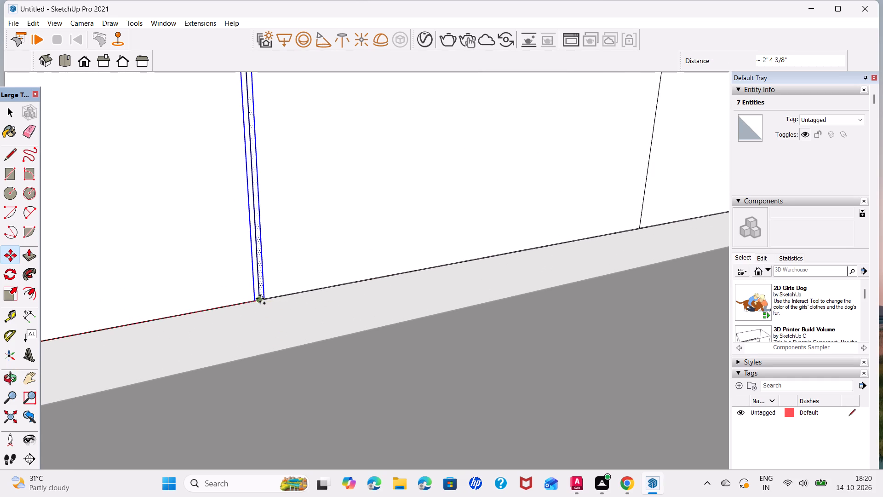
{"action": "left_click", "coordinate": [259, 299]}
{"action": "left_click", "coordinate": [259, 299]}
{"action": "scroll", "coordinate": [384, 271], "scroll_direction": "down", "scroll_amount": 6}
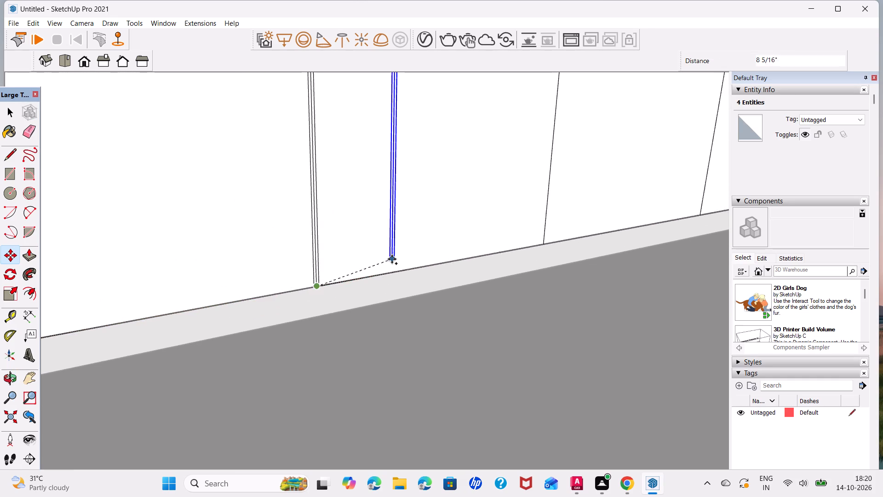
{"action": "middle_click_drag", "start_coordinate": [392, 259], "coordinate": [55, 346], "text": "shift"}
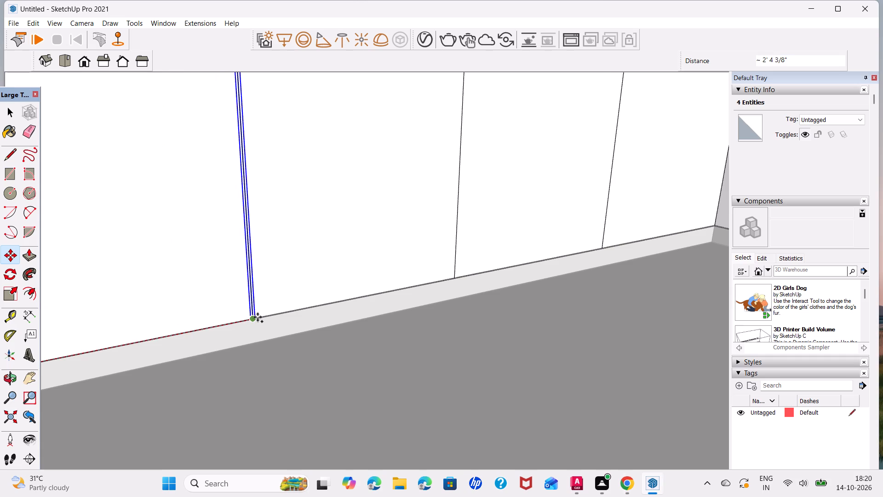
{"action": "scroll", "coordinate": [256, 317], "scroll_direction": "up", "scroll_amount": 6}
{"action": "left_click", "coordinate": [250, 321]}
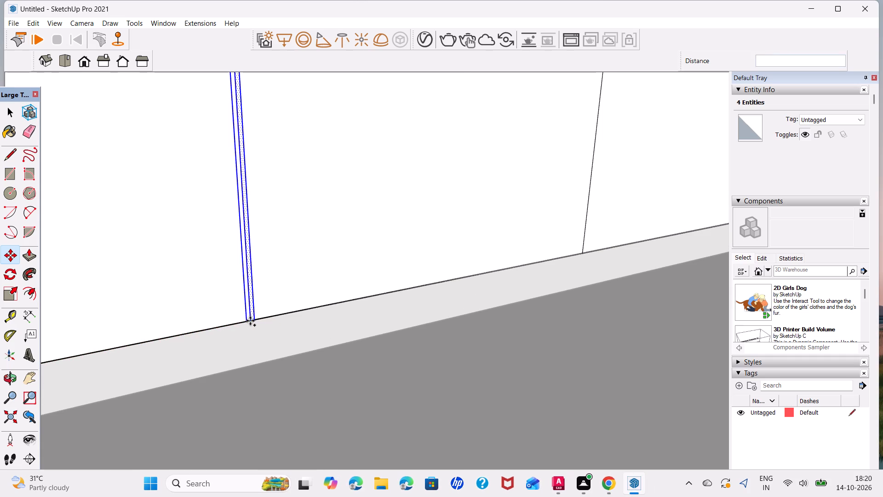
Copy the gap strip onto the fifth and sixth divider lines, finishing at the one nearest the inner corner.
{"action": "left_click", "coordinate": [250, 321]}
{"action": "scroll", "coordinate": [365, 300], "scroll_direction": "down", "scroll_amount": 7}
{"action": "middle_click_drag", "start_coordinate": [365, 300], "coordinate": [143, 365], "text": "shift"}
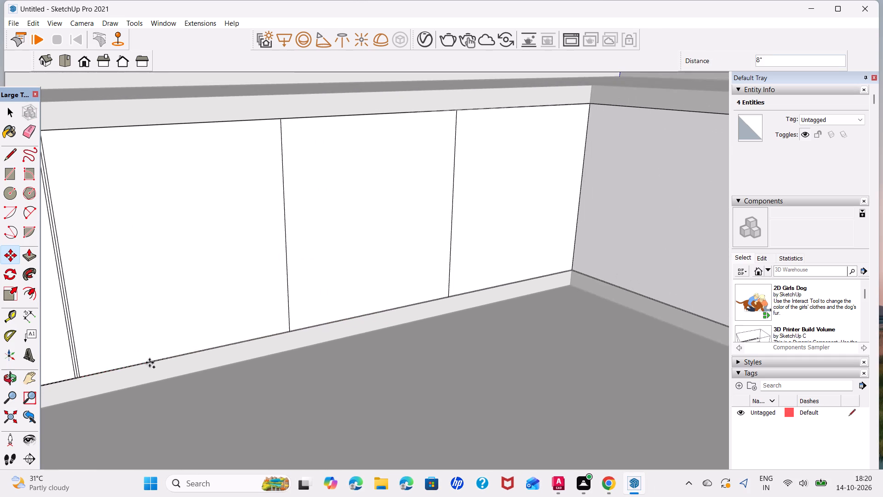
{"action": "scroll", "coordinate": [289, 329], "scroll_direction": "up", "scroll_amount": 13}
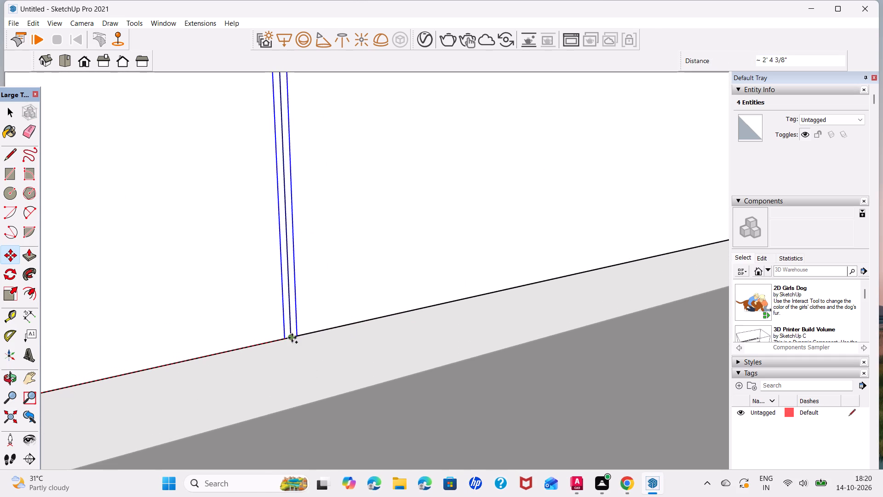
{"action": "left_click", "coordinate": [291, 336]}
{"action": "left_click", "coordinate": [291, 336]}
{"action": "scroll", "coordinate": [368, 319], "scroll_direction": "down", "scroll_amount": 8}
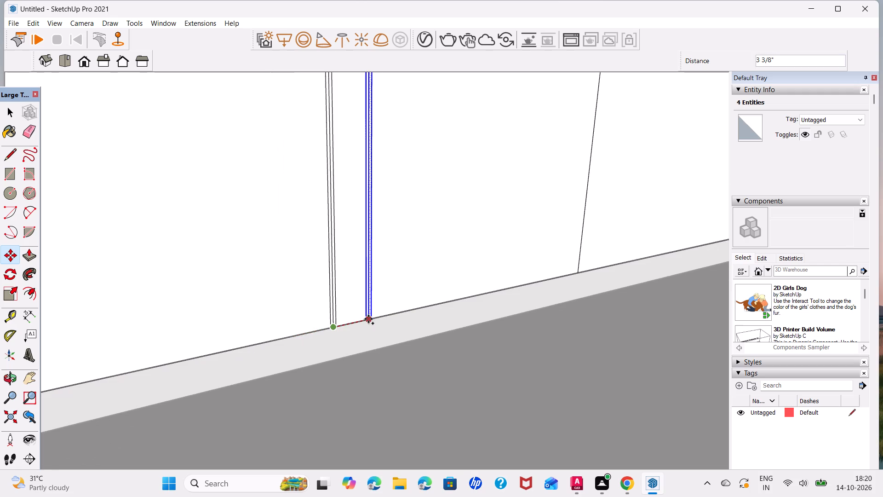
{"action": "middle_click_drag", "start_coordinate": [368, 319], "coordinate": [195, 406], "text": "shift"}
{"action": "scroll", "coordinate": [368, 319], "scroll_direction": "down", "scroll_amount": 1, "text": "shift"}
{"action": "scroll", "coordinate": [390, 355], "scroll_direction": "down", "scroll_amount": 2}
{"action": "scroll", "coordinate": [410, 350], "scroll_direction": "up", "scroll_amount": 4}
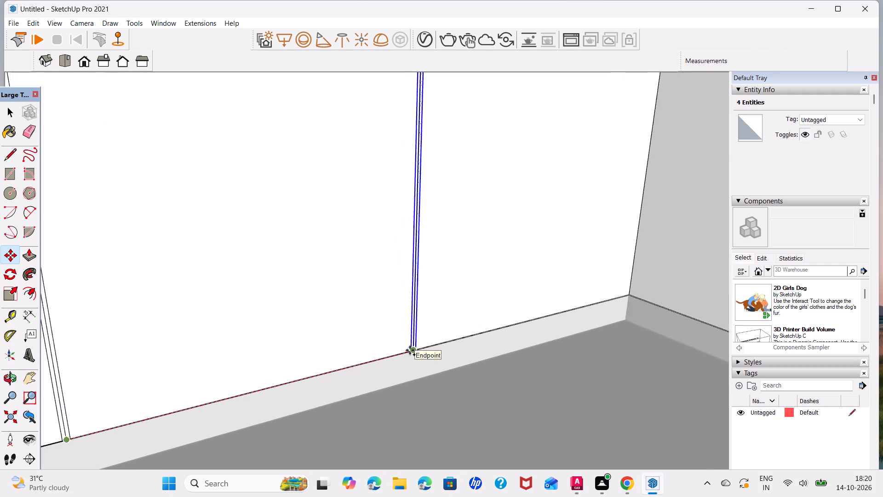
{"action": "scroll", "coordinate": [410, 350], "scroll_direction": "up", "scroll_amount": 9}
{"action": "left_click", "coordinate": [414, 351]}
Delete the original centre divider lines inside the three gap strips nearest the inner corner.
{"action": "key", "text": "space"}
{"action": "left_click", "coordinate": [415, 349]}
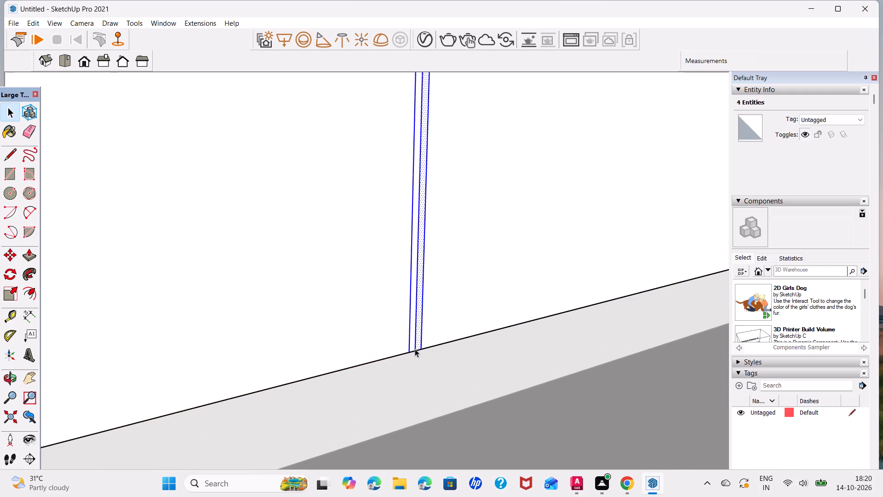
{"action": "key", "text": "Delete"}
{"action": "scroll", "coordinate": [231, 318], "scroll_direction": "down", "scroll_amount": 8}
{"action": "scroll", "coordinate": [176, 328], "scroll_direction": "down", "scroll_amount": 4}
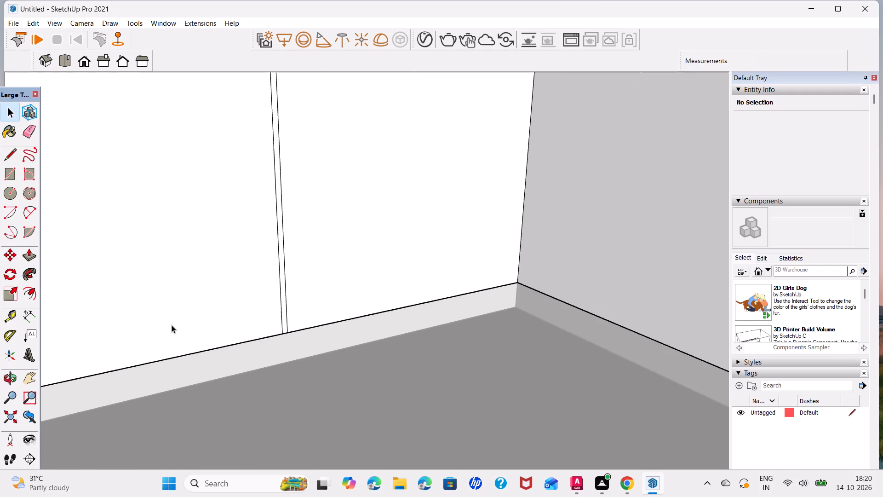
{"action": "middle_click_drag", "start_coordinate": [172, 325], "coordinate": [722, 200]}
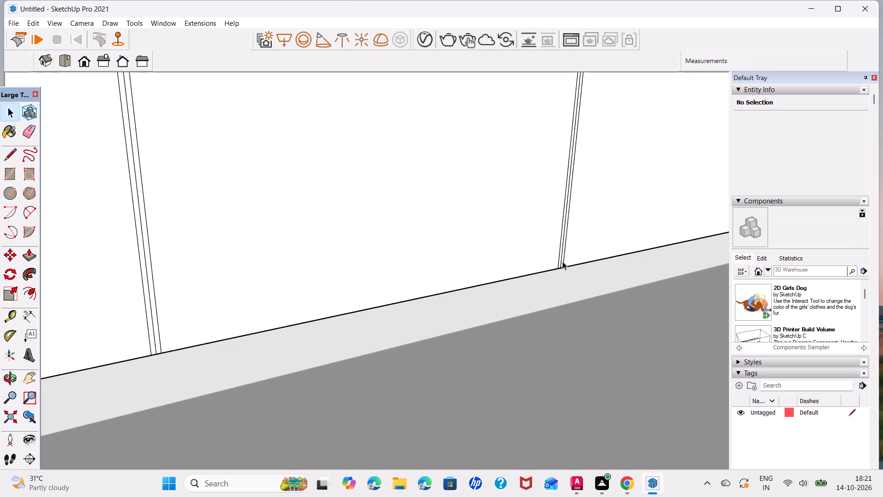
{"action": "left_click", "coordinate": [560, 260]}
{"action": "left_click", "coordinate": [562, 261]}
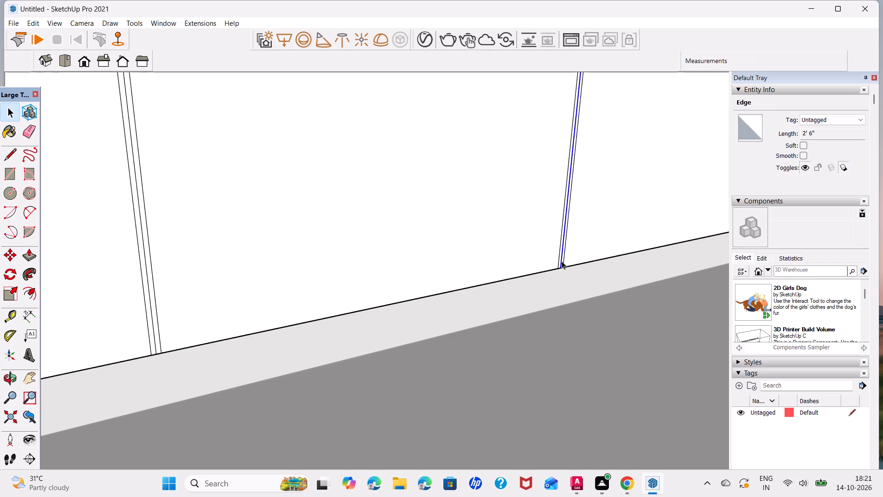
{"action": "key", "text": "Delete"}
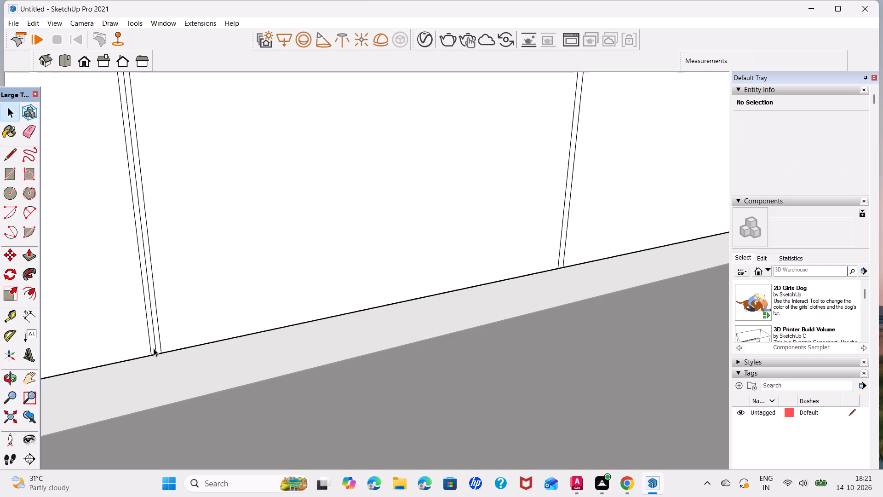
{"action": "left_click", "coordinate": [155, 348]}
{"action": "key", "text": "Delete"}
Delete the original centre divider lines inside the two remaining copied gap strips toward the long arm's free end.
{"action": "scroll", "coordinate": [196, 325], "scroll_direction": "down", "scroll_amount": 10}
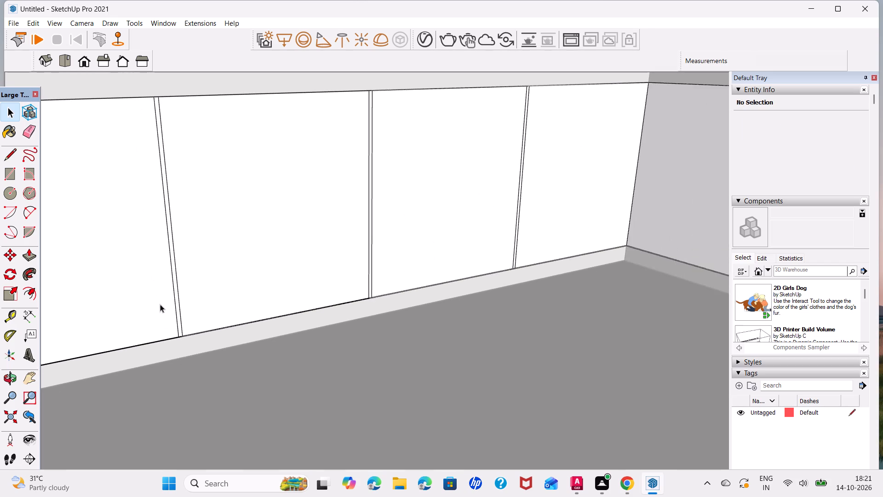
{"action": "middle_click_drag", "start_coordinate": [160, 304], "coordinate": [598, 242]}
{"action": "scroll", "coordinate": [441, 314], "scroll_direction": "up", "scroll_amount": 5}
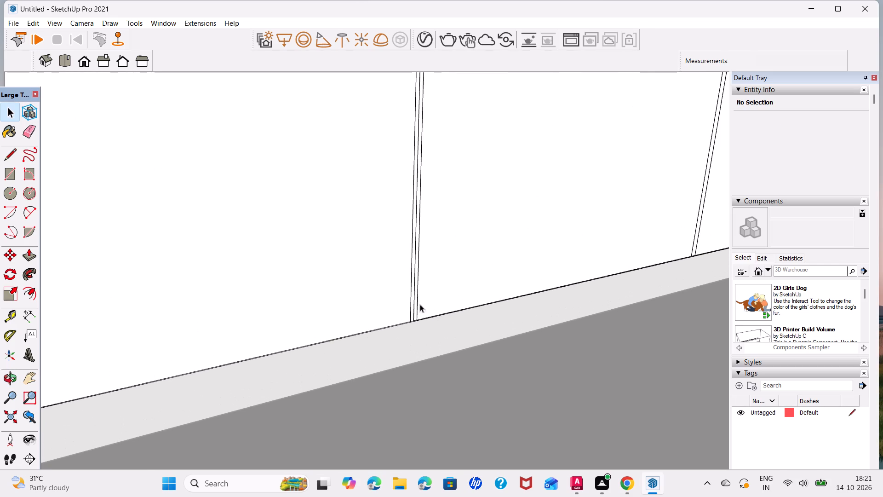
{"action": "left_click", "coordinate": [414, 300]}
{"action": "key", "text": "Delete"}
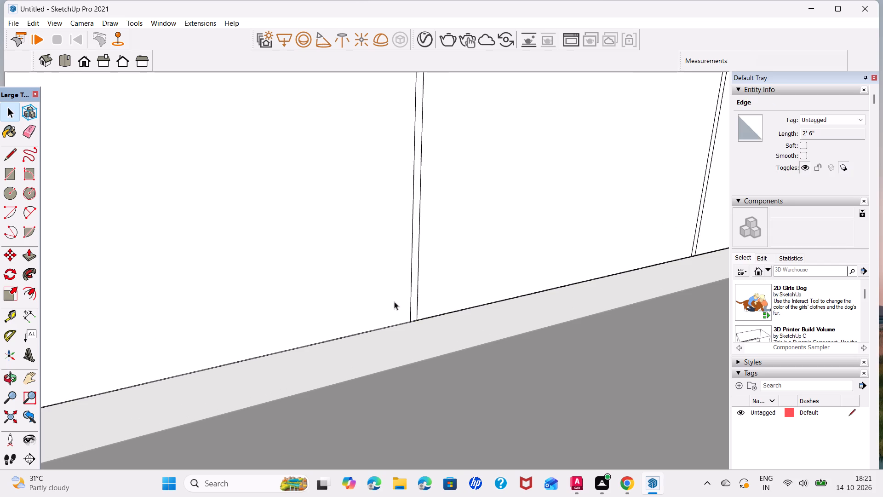
{"action": "scroll", "coordinate": [338, 301], "scroll_direction": "down", "scroll_amount": 7}
{"action": "left_click", "coordinate": [126, 336]}
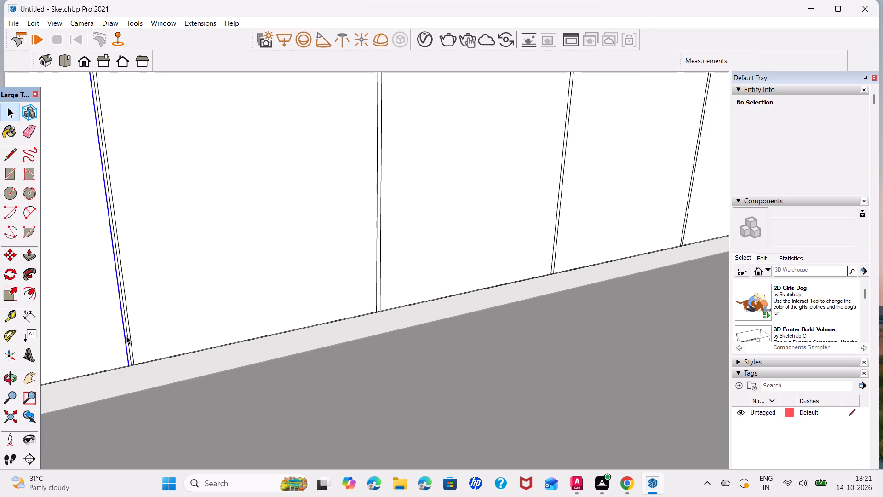
{"action": "left_click", "coordinate": [126, 338]}
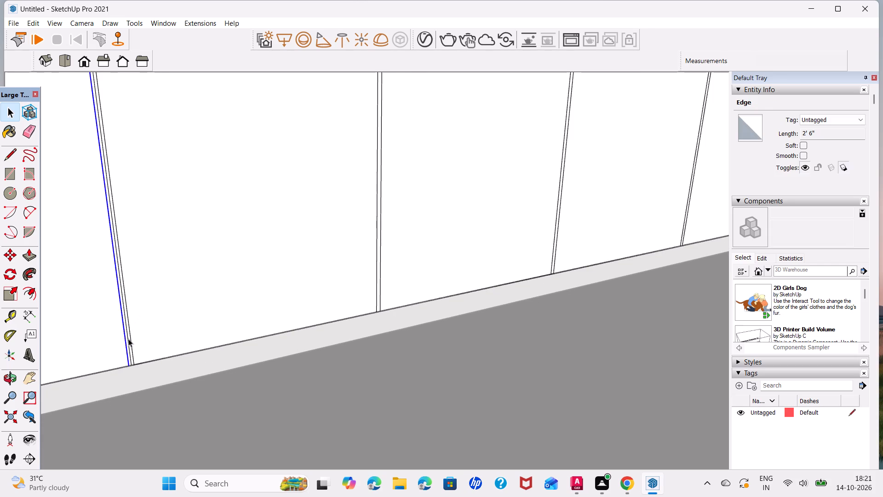
{"action": "left_click", "coordinate": [128, 339]}
{"action": "key", "text": "Delete"}
Copy the short arm front face's free-end vertical edge to the inner corner and divide the span into 5 equal door panels.
{"action": "scroll", "coordinate": [128, 339], "scroll_direction": "down", "scroll_amount": 10}
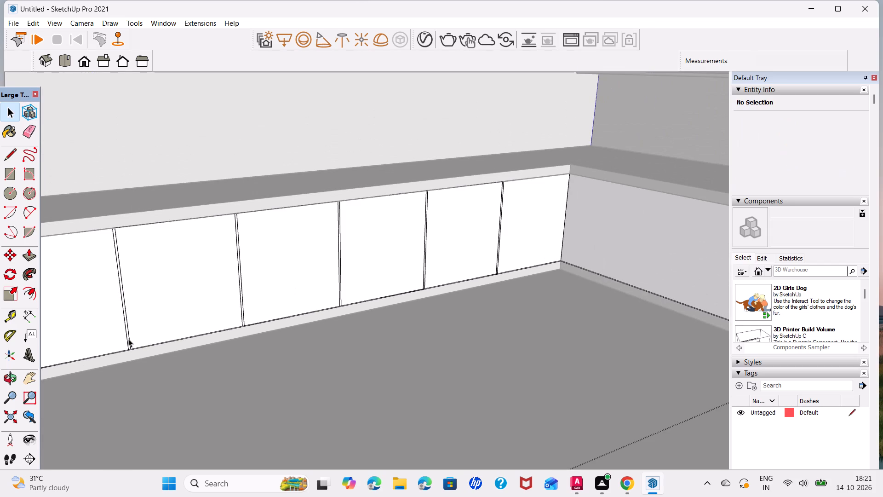
{"action": "middle_click_drag", "start_coordinate": [128, 337], "coordinate": [265, 295]}
{"action": "scroll", "coordinate": [268, 315], "scroll_direction": "down", "scroll_amount": 6}
{"action": "middle_click_drag", "start_coordinate": [280, 358], "coordinate": [497, 351]}
{"action": "middle_click_drag", "start_coordinate": [467, 266], "coordinate": [331, 283]}
{"action": "scroll", "coordinate": [463, 235], "scroll_direction": "up", "scroll_amount": 2}
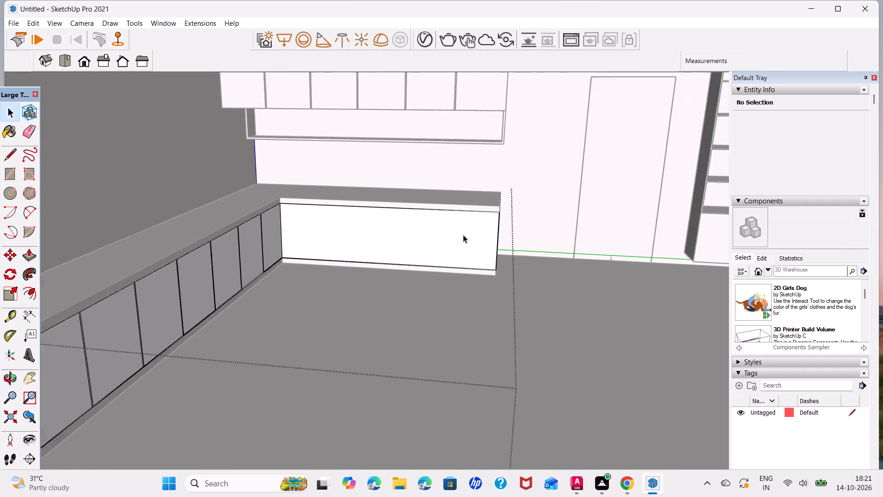
{"action": "scroll", "coordinate": [463, 235], "scroll_direction": "up", "scroll_amount": 4}
{"action": "left_click", "coordinate": [520, 254]}
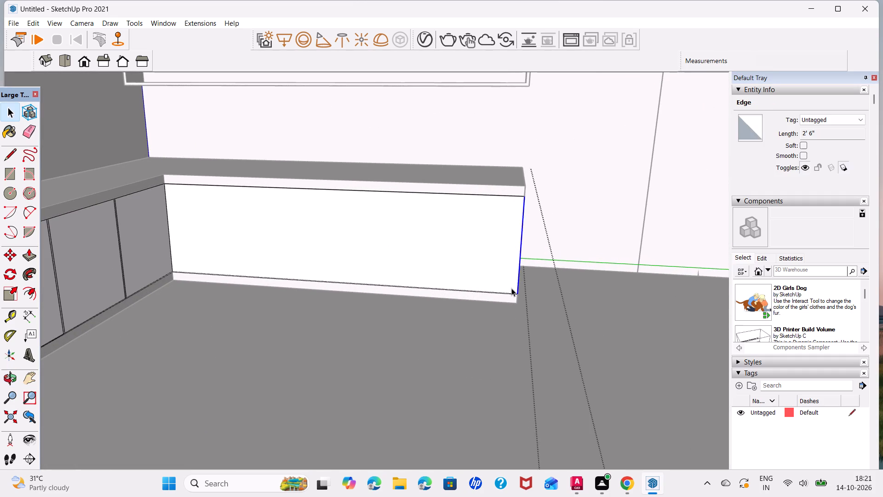
{"action": "key", "text": "m"}
{"action": "left_click", "coordinate": [520, 298]}
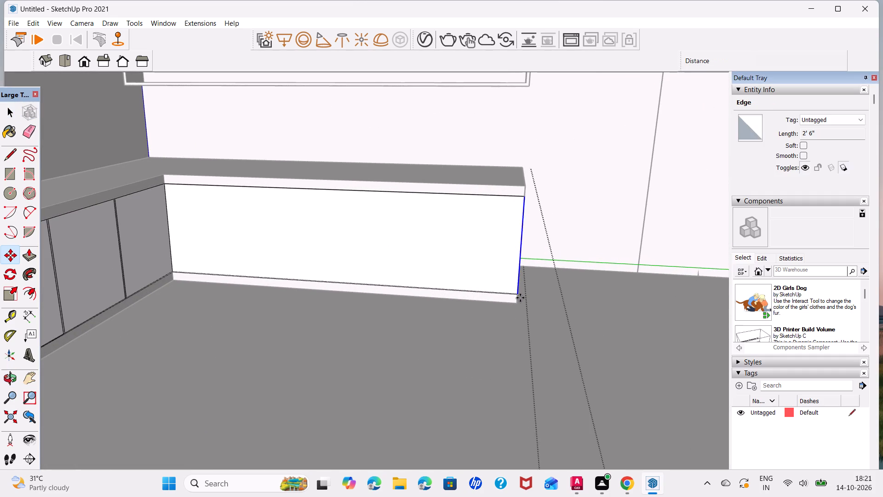
{"action": "left_click", "coordinate": [169, 275]}
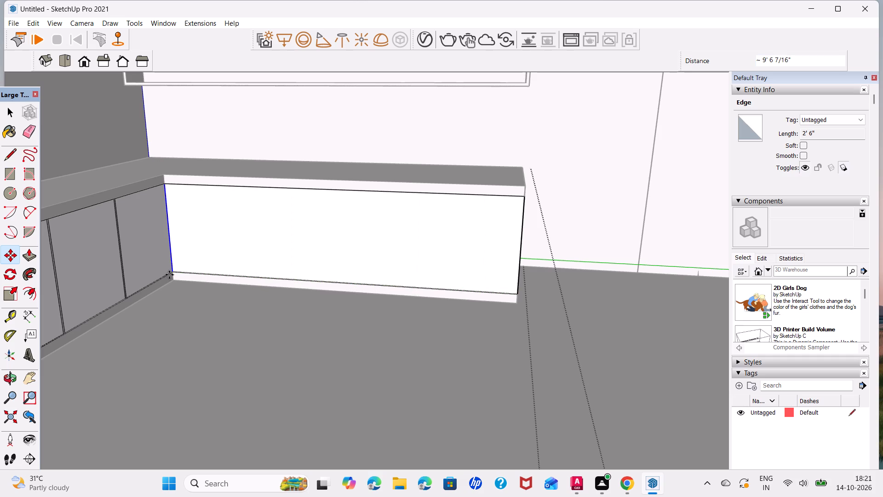
{"action": "type", "text": "/5"}
{"action": "key", "text": "Return"}
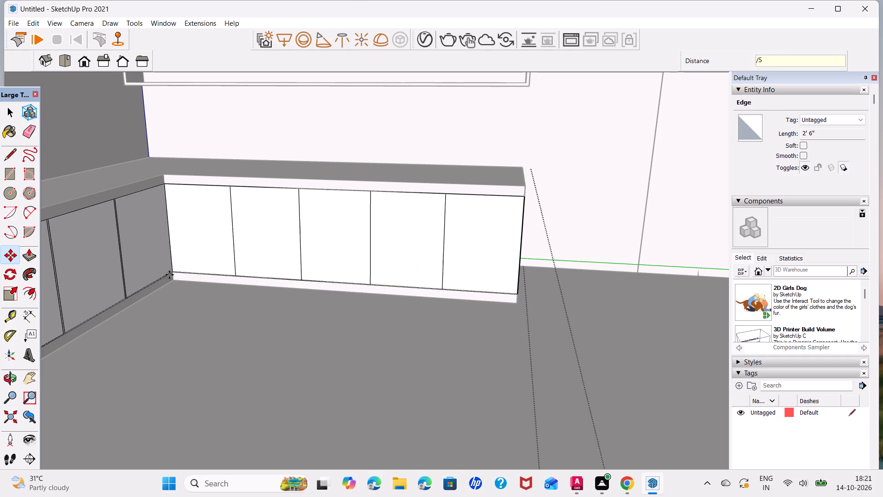
{"action": "key", "text": "space"}
{"action": "scroll", "coordinate": [201, 272], "scroll_direction": "up", "scroll_amount": 6}
{"action": "middle_click_drag", "start_coordinate": [242, 265], "coordinate": [252, 236]}
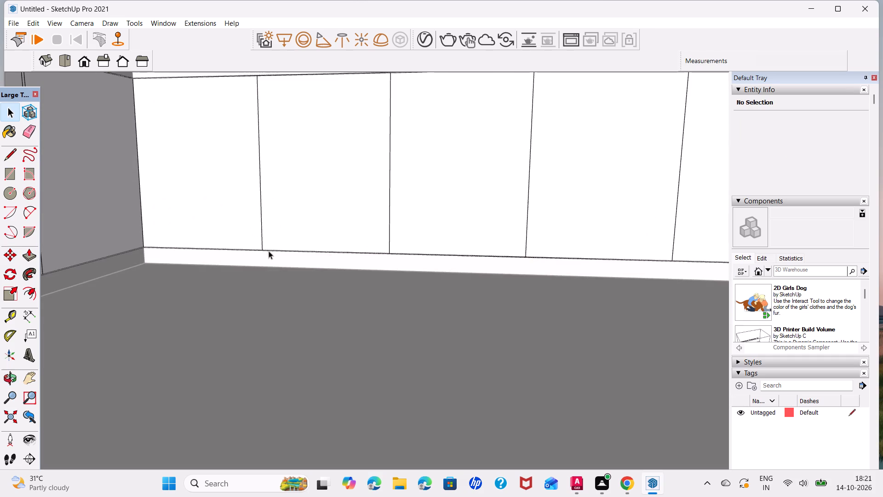
Copy the short arm's divider line nearest the inner corner 0.2" toward the free end.
{"action": "scroll", "coordinate": [262, 242], "scroll_direction": "up", "scroll_amount": 10}
{"action": "left_click", "coordinate": [260, 254]}
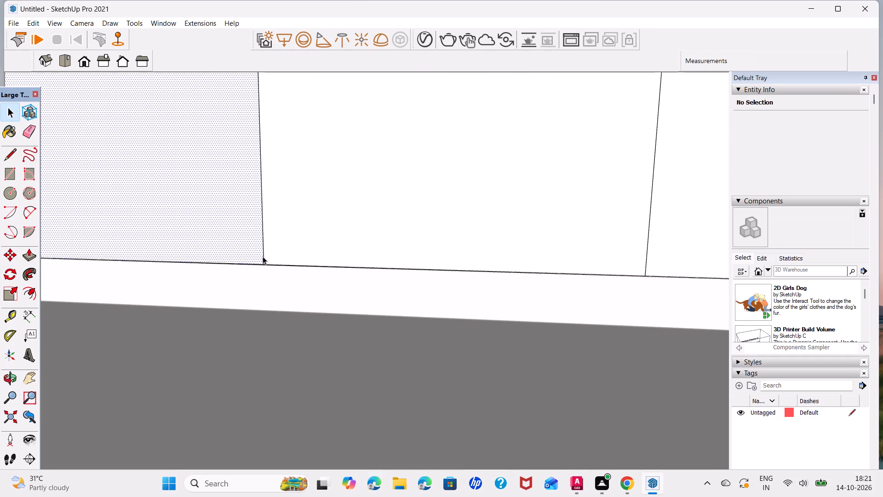
{"action": "left_click", "coordinate": [263, 256]}
{"action": "key", "text": "m"}
{"action": "left_click", "coordinate": [263, 262]}
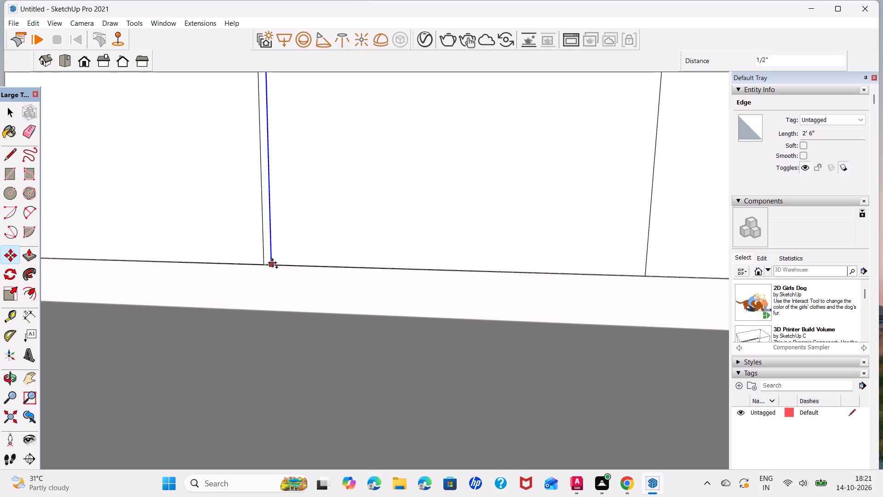
{"action": "type", "text": "0."}
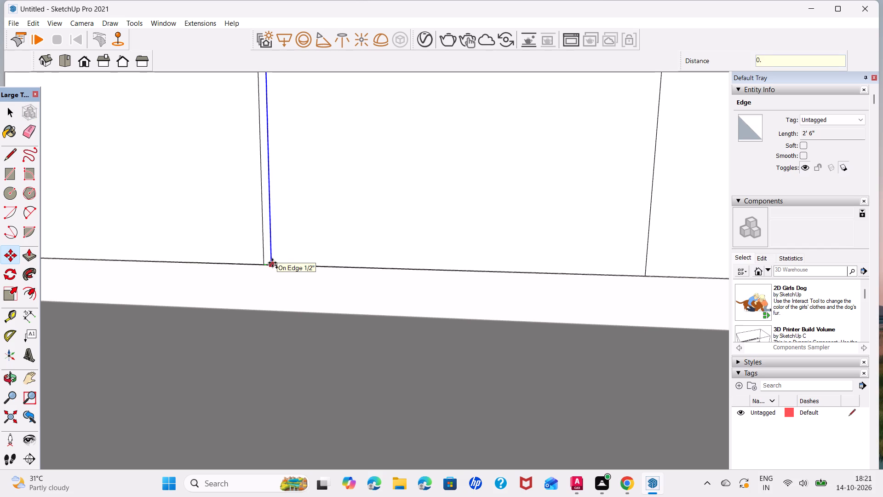
{"action": "key", "text": "2"}
{"action": "key", "text": "Return"}
{"action": "scroll", "coordinate": [272, 263], "scroll_direction": "up", "scroll_amount": 5}
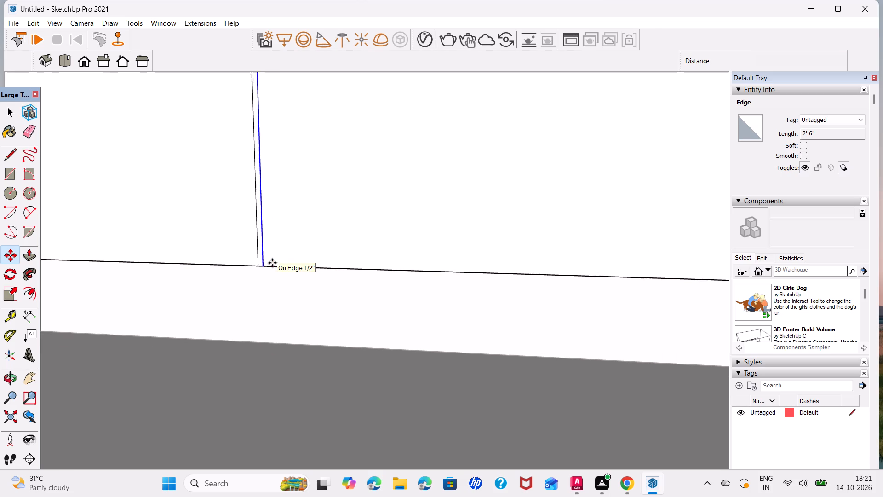
{"action": "scroll", "coordinate": [272, 263], "scroll_direction": "up", "scroll_amount": 2}
{"action": "left_click", "coordinate": [261, 264]}
{"action": "key", "text": "space"}
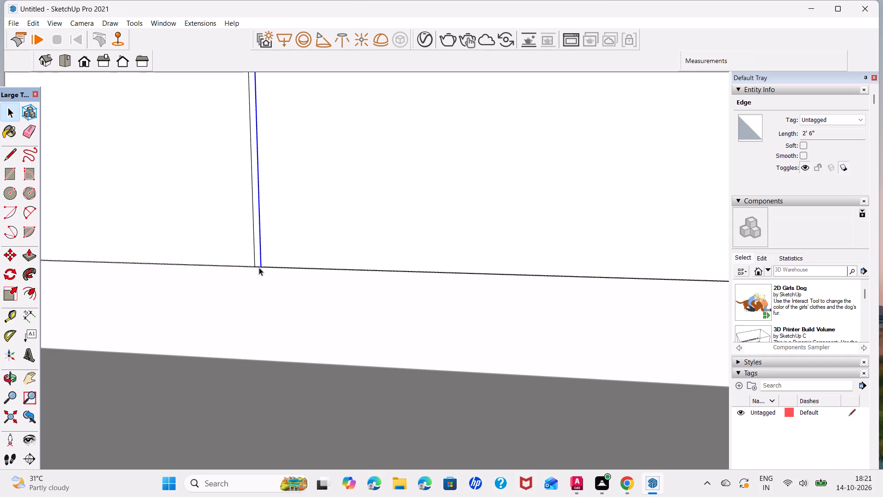
Copy the offset line 0.5" back toward the inner corner, past the original divider line.
{"action": "key", "text": "m"}
{"action": "left_click", "coordinate": [259, 266]}
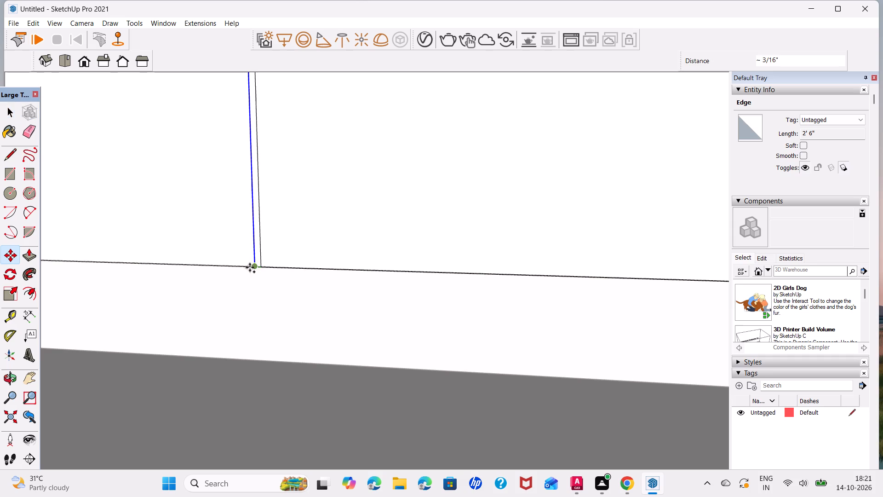
{"action": "type", "text": "0.5"}
{"action": "key", "text": "Return"}
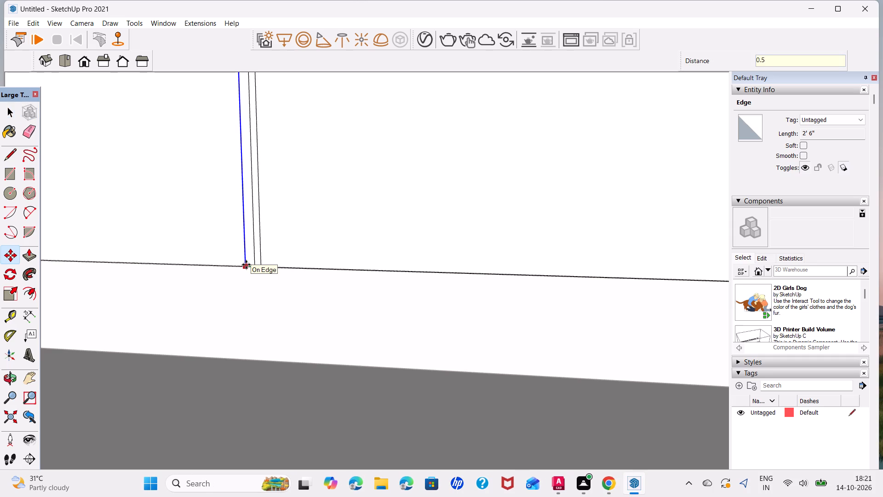
Delete the original divider line between the two offset lines to leave a single gap strip.
{"action": "key", "text": "space"}
{"action": "left_click", "coordinate": [253, 263]}
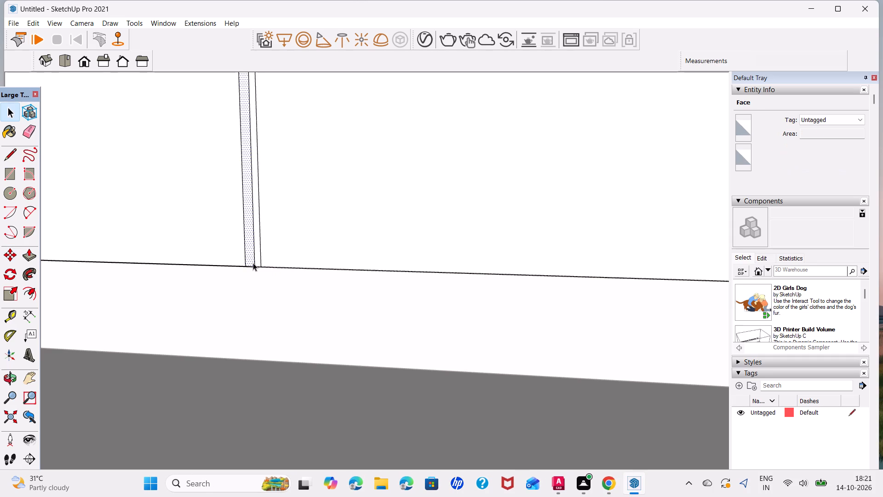
{"action": "left_click", "coordinate": [253, 263]}
{"action": "left_click", "coordinate": [254, 263]}
{"action": "key", "text": "Delete"}
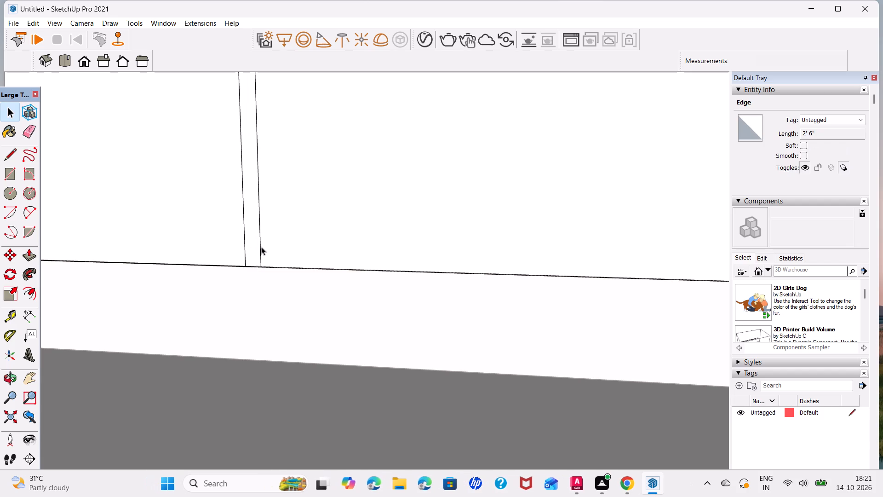
Copy the gap strip from its bottom midpoint onto the short arm's second divider line from the inner corner.
{"action": "left_click", "coordinate": [261, 247]}
{"action": "left_click", "coordinate": [248, 252]}
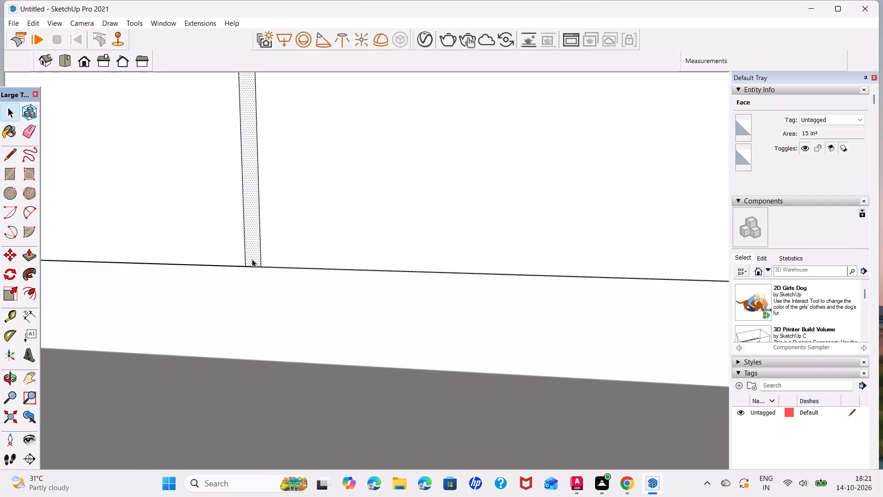
{"action": "key", "text": "m"}
{"action": "left_click", "coordinate": [252, 268]}
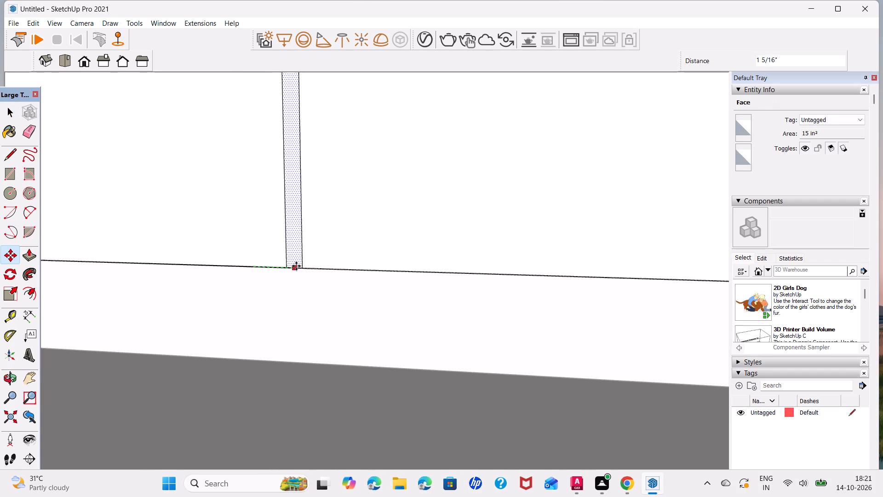
{"action": "scroll", "coordinate": [367, 260], "scroll_direction": "down", "scroll_amount": 13}
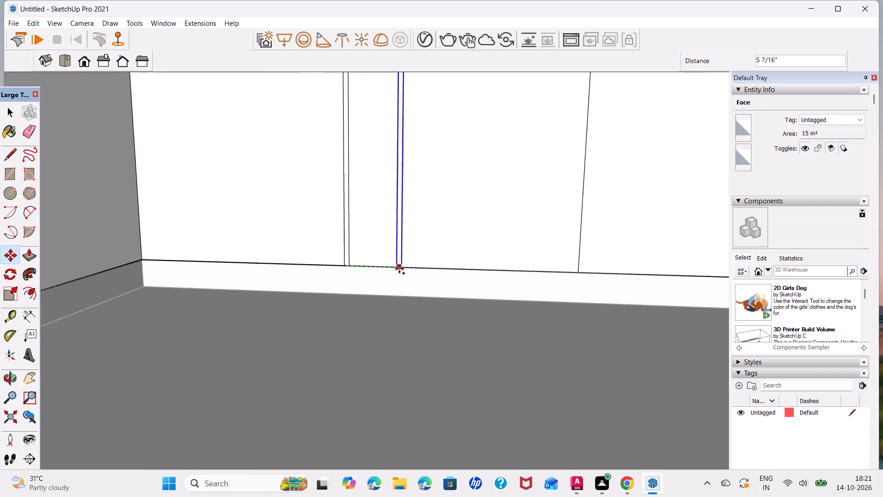
{"action": "middle_click_drag", "start_coordinate": [406, 268], "coordinate": [103, 271]}
{"action": "scroll", "coordinate": [260, 272], "scroll_direction": "up", "scroll_amount": 5}
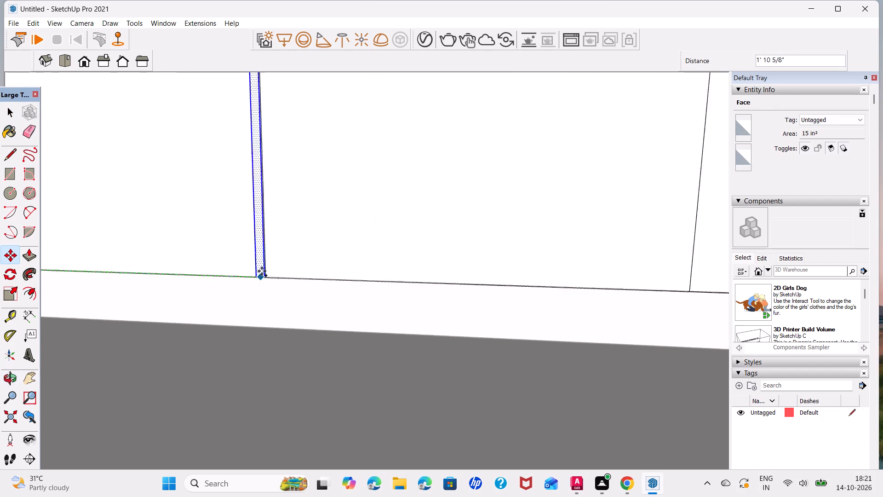
{"action": "scroll", "coordinate": [262, 271], "scroll_direction": "up", "scroll_amount": 1}
{"action": "left_click", "coordinate": [264, 277]}
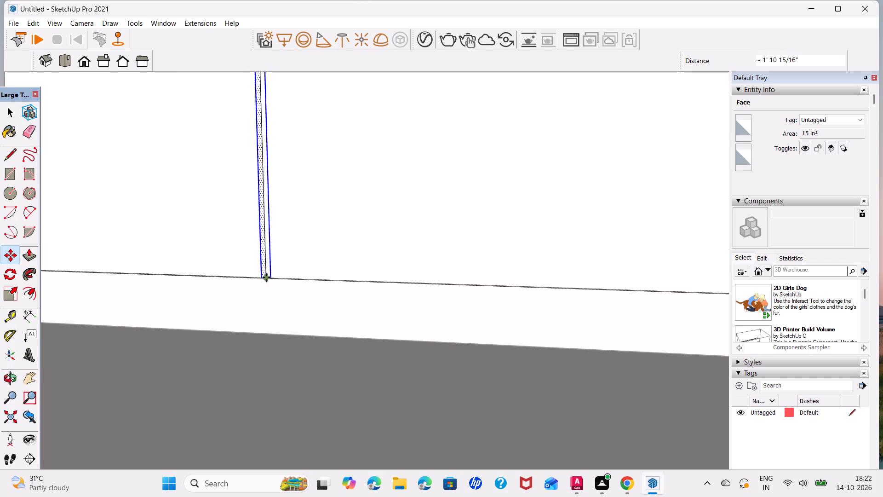
Copy the gap strip onto the third and fourth divider lines, finishing at the one nearest the short arm's free end.
{"action": "left_click", "coordinate": [267, 277]}
{"action": "scroll", "coordinate": [375, 271], "scroll_direction": "down", "scroll_amount": 7}
{"action": "middle_click_drag", "start_coordinate": [375, 271], "coordinate": [206, 283], "text": "shift"}
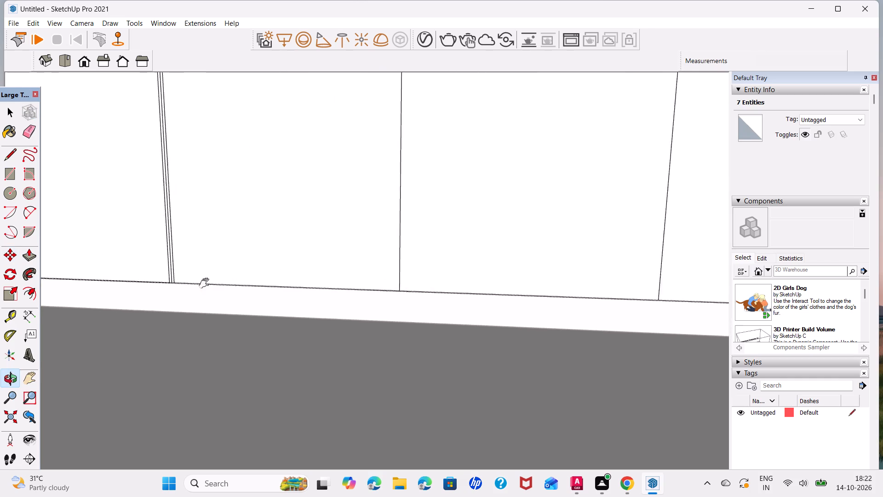
{"action": "middle_click_drag", "start_coordinate": [206, 283], "coordinate": [186, 287], "text": "shift"}
{"action": "scroll", "coordinate": [360, 295], "scroll_direction": "up", "scroll_amount": 6}
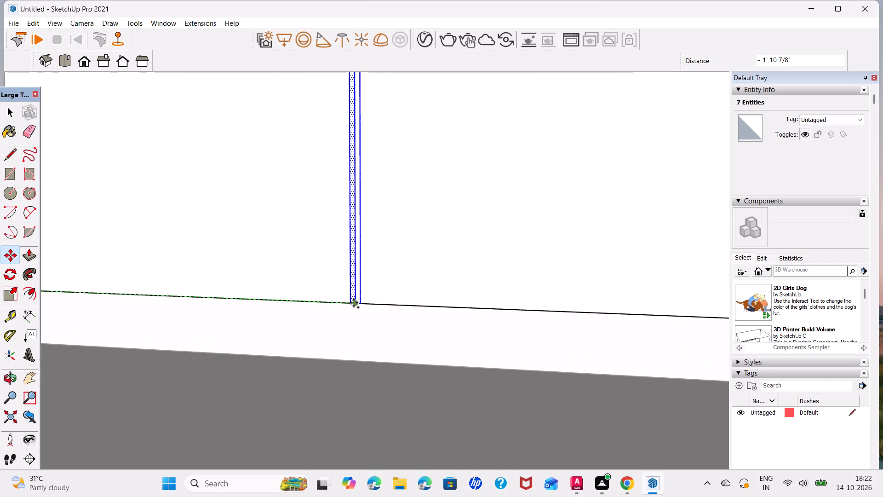
{"action": "left_click", "coordinate": [355, 303]}
{"action": "left_click", "coordinate": [356, 304]}
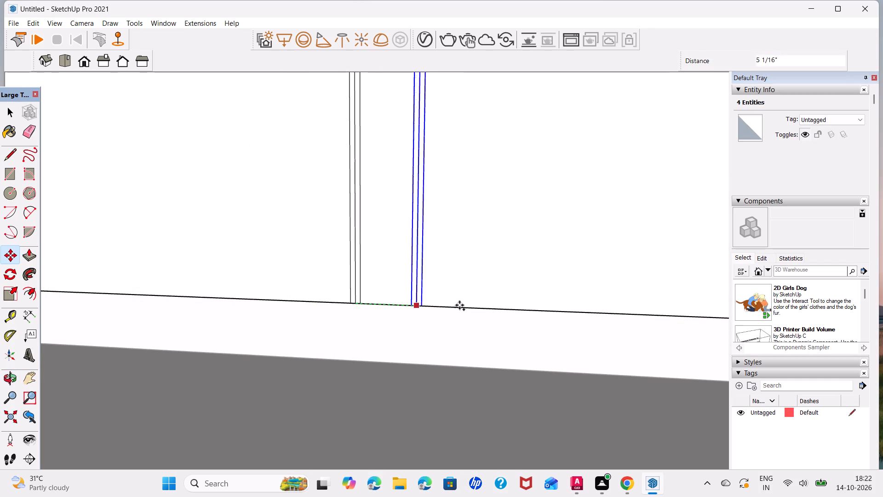
{"action": "scroll", "coordinate": [459, 305], "scroll_direction": "down", "scroll_amount": 8}
{"action": "middle_click_drag", "start_coordinate": [459, 305], "coordinate": [183, 314], "text": "shift"}
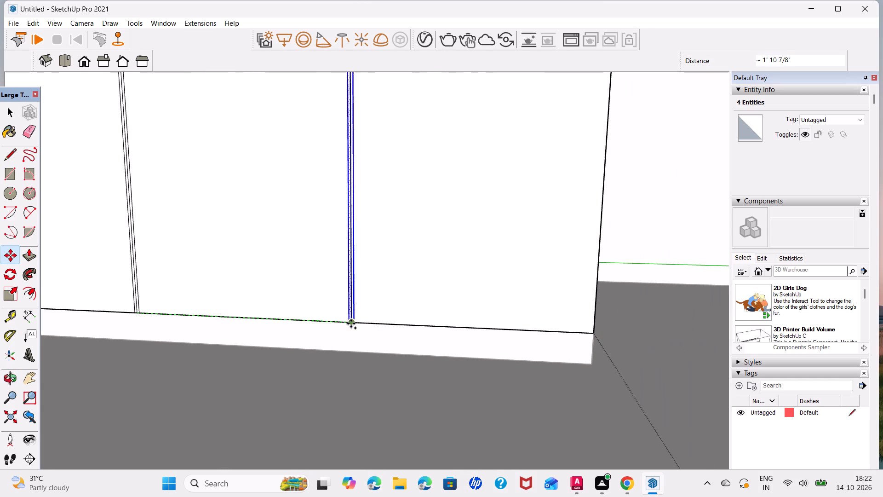
{"action": "scroll", "coordinate": [351, 324], "scroll_direction": "up", "scroll_amount": 7}
{"action": "left_click", "coordinate": [351, 324]}
{"action": "key", "text": "space"}
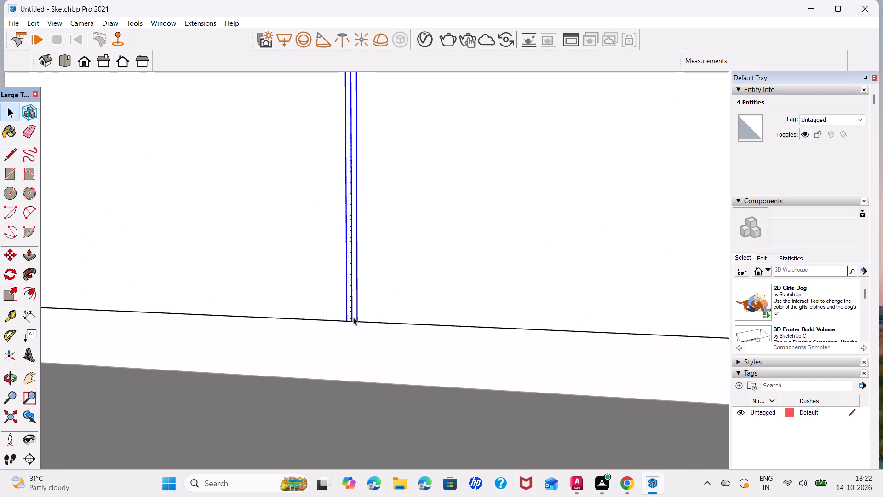
Delete the original centre divider lines inside the three copied gap strips on the short arm.
{"action": "left_click", "coordinate": [353, 316]}
{"action": "key", "text": "Delete"}
{"action": "scroll", "coordinate": [257, 272], "scroll_direction": "down", "scroll_amount": 8}
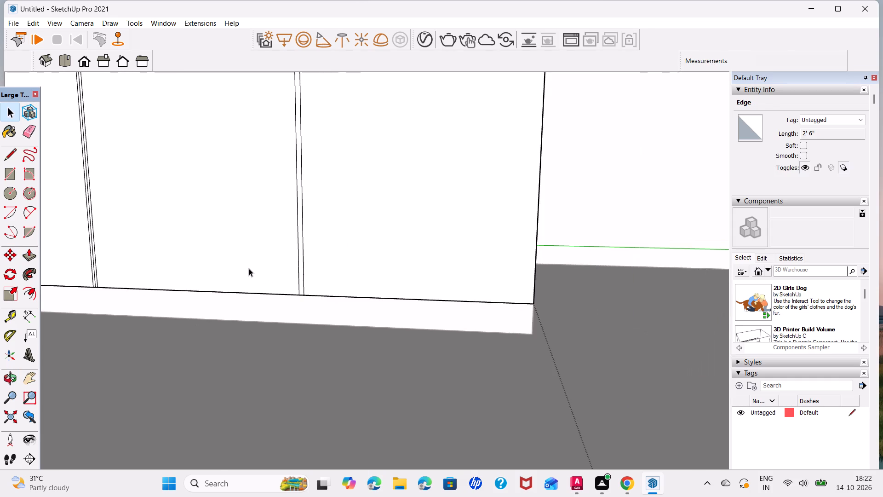
{"action": "middle_click_drag", "start_coordinate": [249, 268], "coordinate": [668, 264]}
{"action": "scroll", "coordinate": [481, 273], "scroll_direction": "up", "scroll_amount": 5}
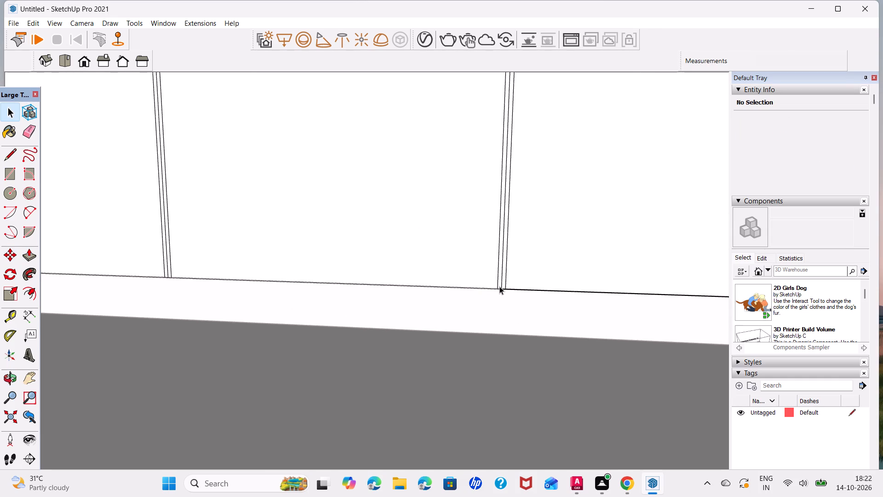
{"action": "left_click", "coordinate": [499, 286]}
{"action": "left_click", "coordinate": [501, 288]}
{"action": "key", "text": "Delete"}
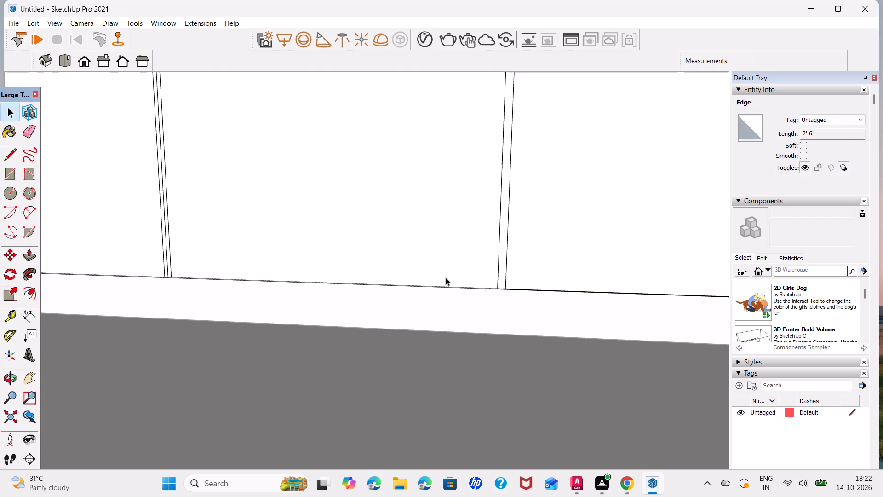
{"action": "left_click", "coordinate": [168, 274]}
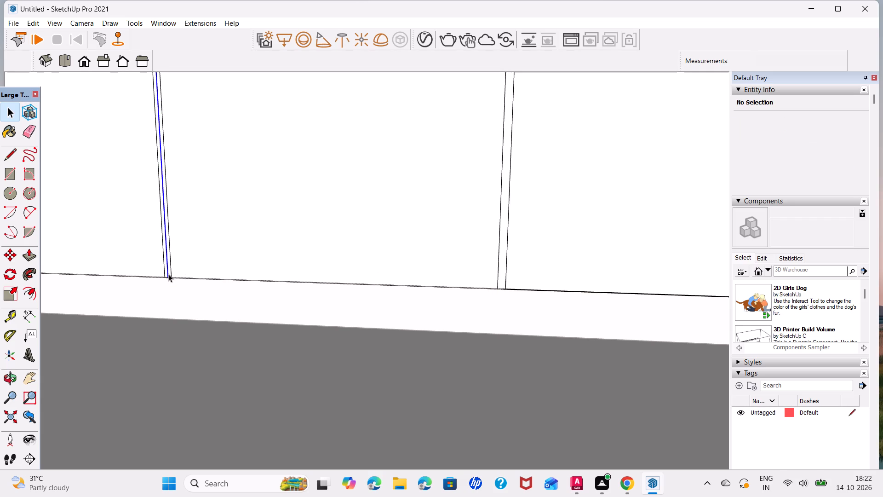
{"action": "key", "text": "Delete"}
Leave editing of the counter group, returning to the whole room model.
{"action": "scroll", "coordinate": [168, 273], "scroll_direction": "down", "scroll_amount": 7}
{"action": "middle_click_drag", "start_coordinate": [167, 271], "coordinate": [444, 311]}
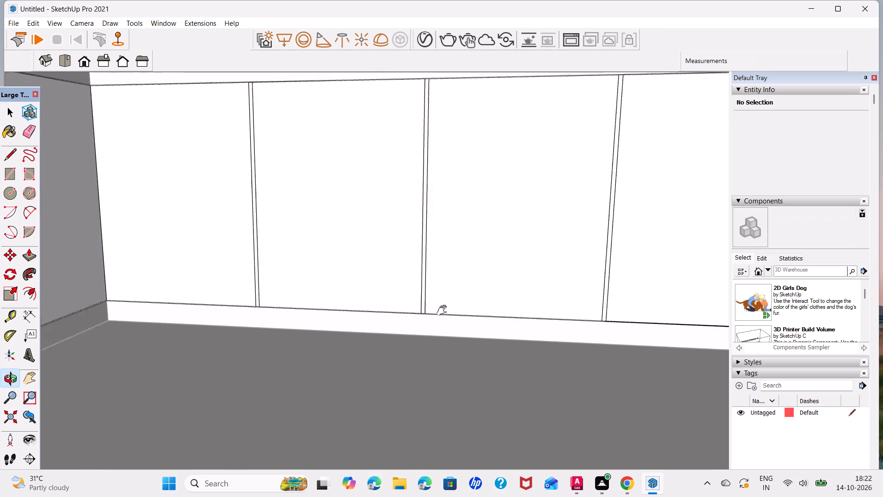
{"action": "middle_click_drag", "start_coordinate": [444, 311], "coordinate": [500, 324]}
{"action": "scroll", "coordinate": [374, 329], "scroll_direction": "down", "scroll_amount": 1}
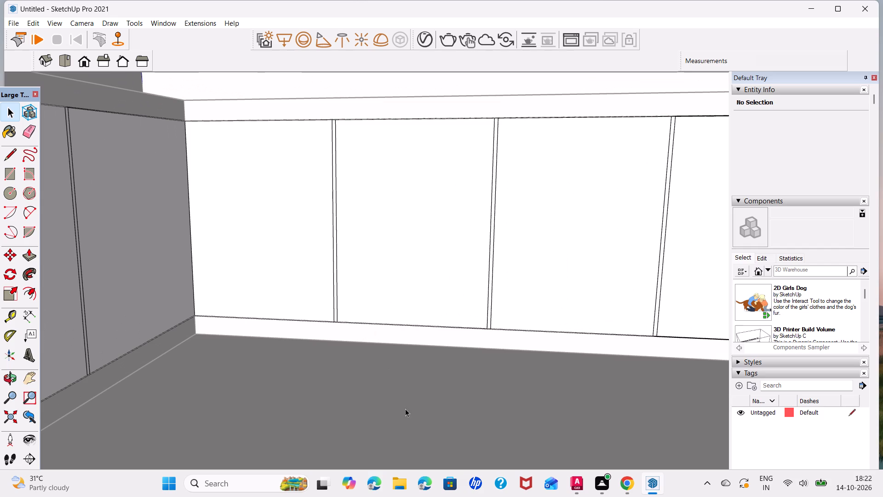
{"action": "left_click", "coordinate": [405, 409]}
{"action": "left_click", "coordinate": [380, 410]}
{"action": "scroll", "coordinate": [296, 359], "scroll_direction": "down", "scroll_amount": 8}
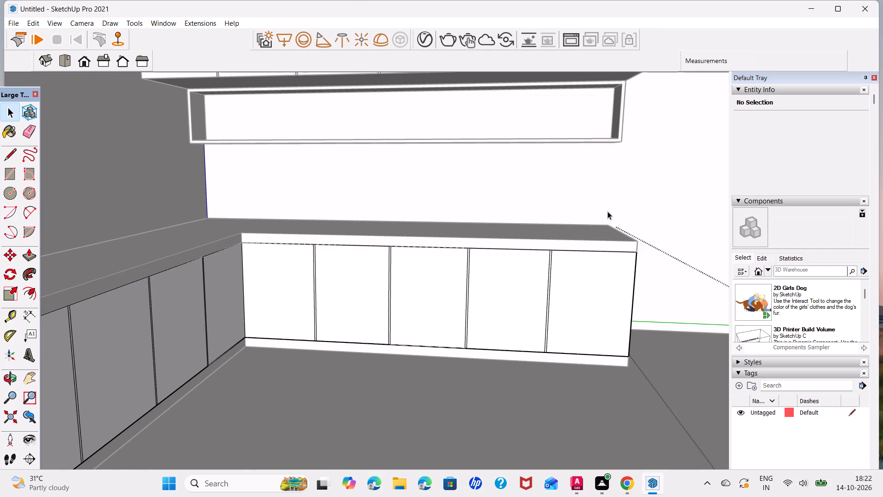
{"action": "left_click", "coordinate": [665, 187]}
Draw rectangles, each about 2' 4" by 2' 6", over the first two door panels from the long arm's free end.
{"action": "scroll", "coordinate": [361, 305], "scroll_direction": "down", "scroll_amount": 3}
{"action": "middle_click_drag", "start_coordinate": [349, 319], "coordinate": [215, 316]}
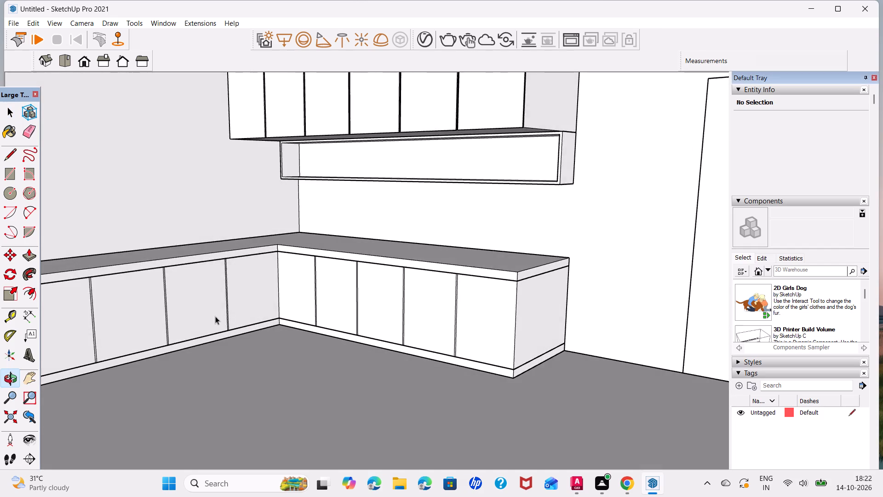
{"action": "scroll", "coordinate": [215, 316], "scroll_direction": "down", "scroll_amount": 4}
{"action": "middle_click_drag", "start_coordinate": [153, 334], "coordinate": [338, 298], "text": "shift"}
{"action": "scroll", "coordinate": [141, 332], "scroll_direction": "up", "scroll_amount": 4}
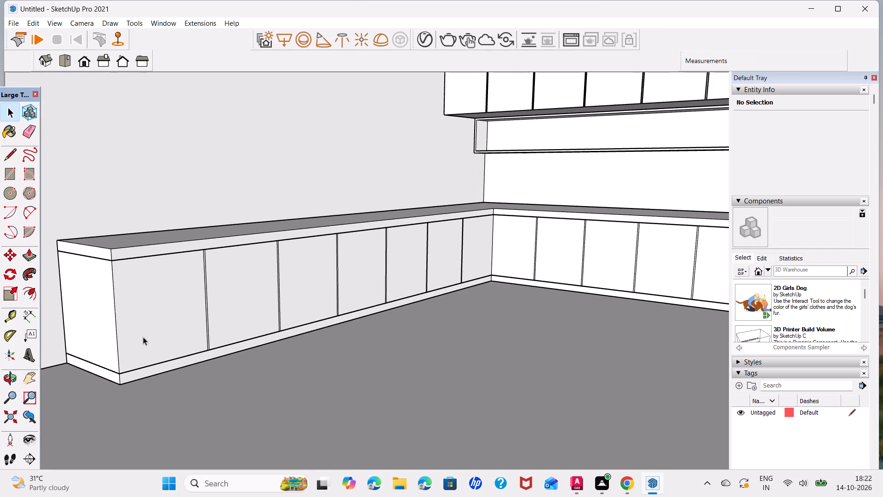
{"action": "left_click", "coordinate": [143, 337]}
{"action": "left_click", "coordinate": [155, 452]}
{"action": "middle_click_drag", "start_coordinate": [194, 363], "coordinate": [170, 347]}
{"action": "scroll", "coordinate": [103, 288], "scroll_direction": "up", "scroll_amount": 3}
{"action": "key", "text": "r"}
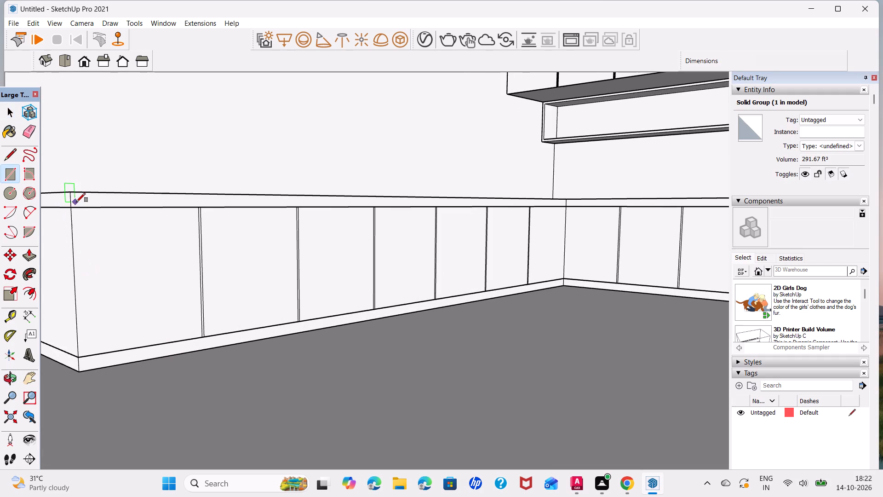
{"action": "left_click", "coordinate": [73, 208]}
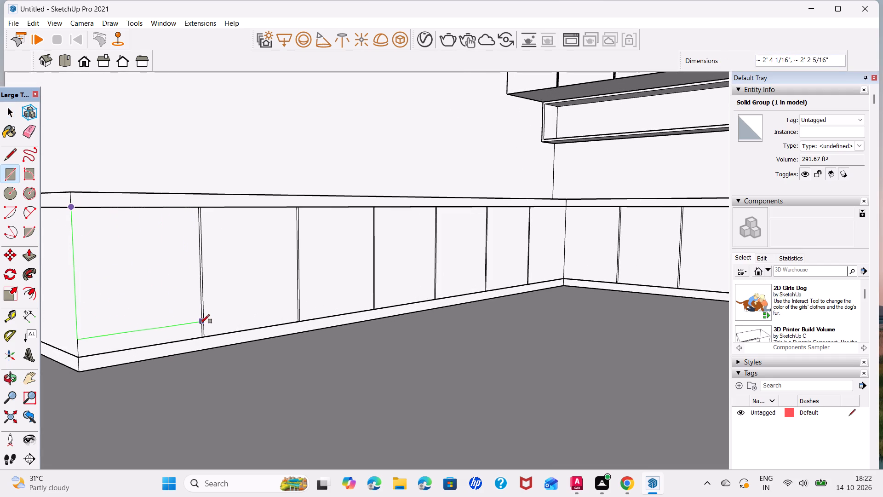
{"action": "left_click", "coordinate": [199, 335]}
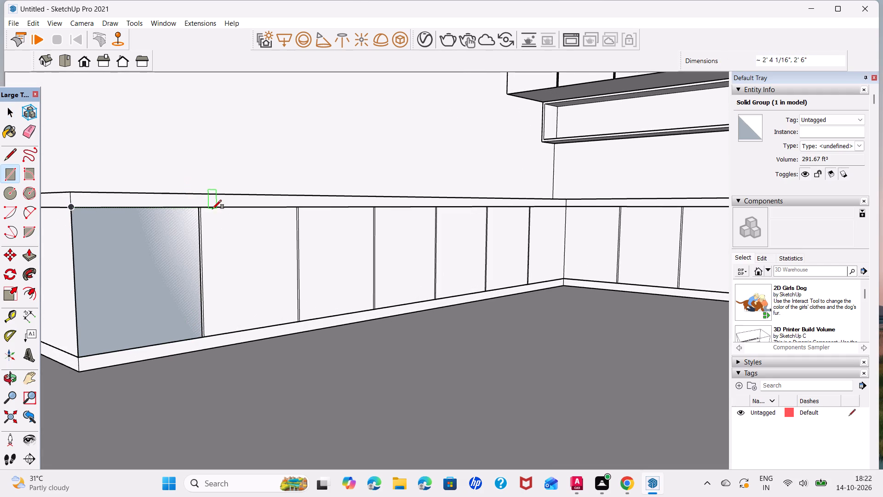
{"action": "left_click", "coordinate": [206, 208]}
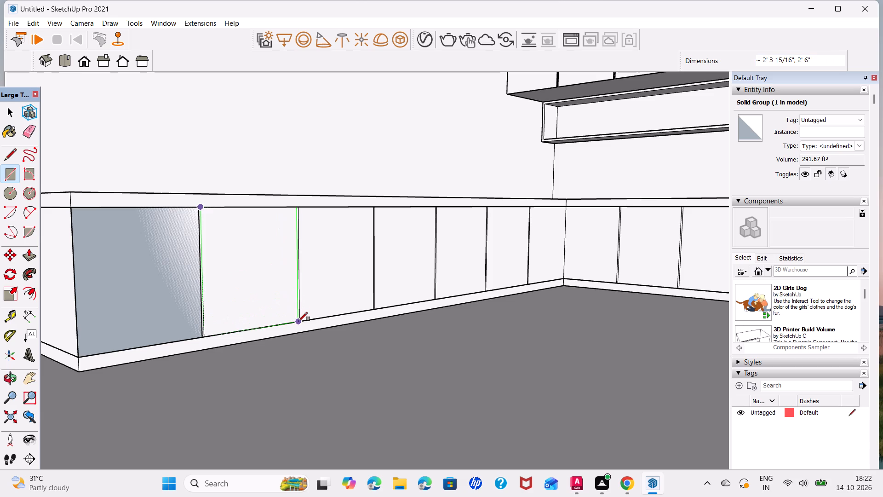
{"action": "left_click", "coordinate": [298, 322]}
Draw rectangles, each about 2' 4" by 2' 6", over the third and fourth door panels from the long arm's free end.
{"action": "middle_click_drag", "start_coordinate": [311, 231], "coordinate": [243, 248]}
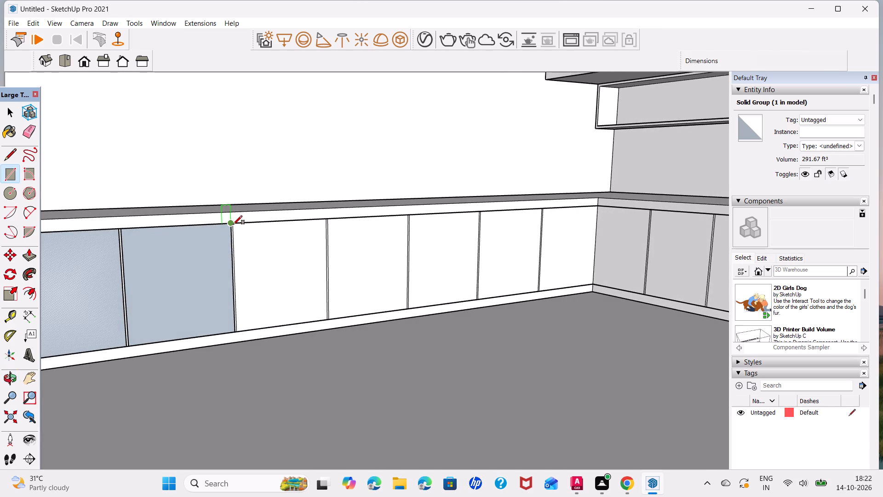
{"action": "scroll", "coordinate": [226, 231], "scroll_direction": "up", "scroll_amount": 5}
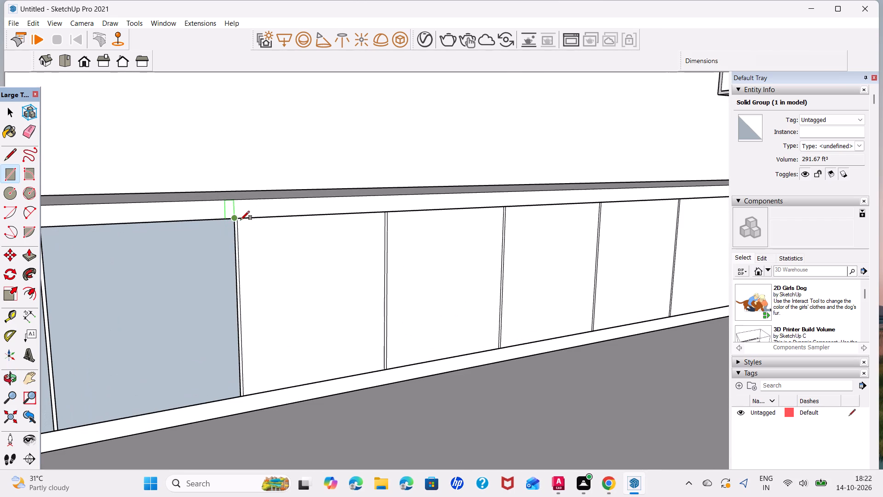
{"action": "left_click", "coordinate": [242, 217]}
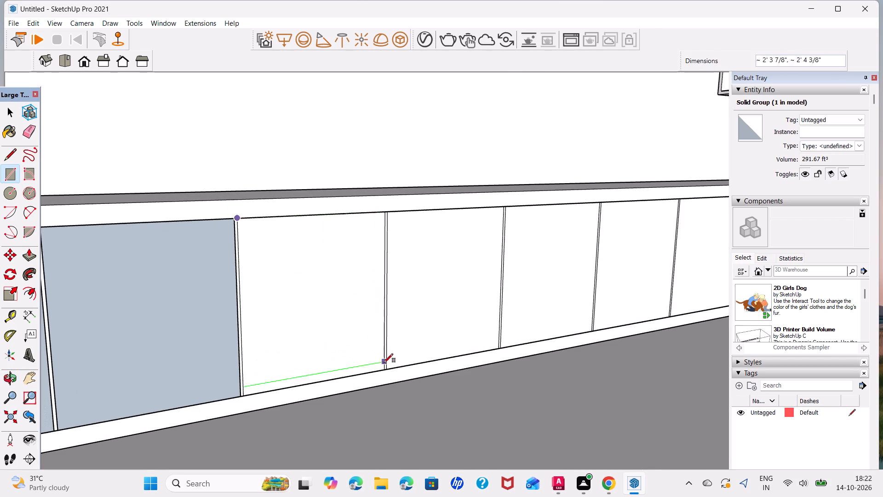
{"action": "scroll", "coordinate": [383, 367], "scroll_direction": "up", "scroll_amount": 5}
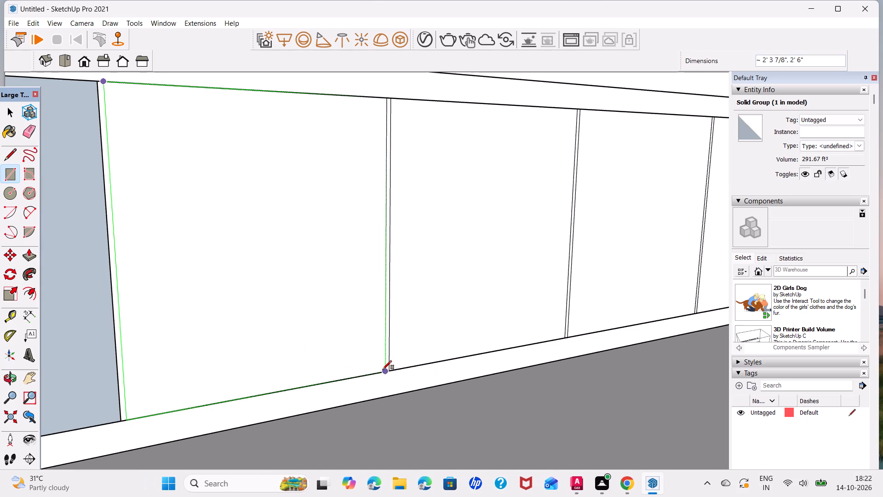
{"action": "left_click", "coordinate": [383, 370]}
{"action": "left_click", "coordinate": [391, 99]}
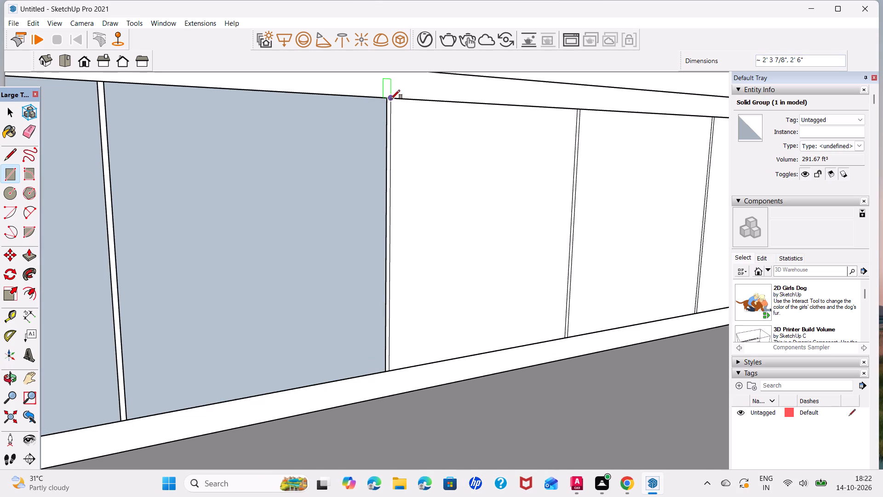
{"action": "left_click", "coordinate": [565, 337]}
Draw rectangles, each about 2' 4" by 2' 6", over the long arm's remaining three door panels up to the inner corner.
{"action": "scroll", "coordinate": [448, 240], "scroll_direction": "down", "scroll_amount": 3}
{"action": "middle_click_drag", "start_coordinate": [448, 240], "coordinate": [281, 288], "text": "shift"}
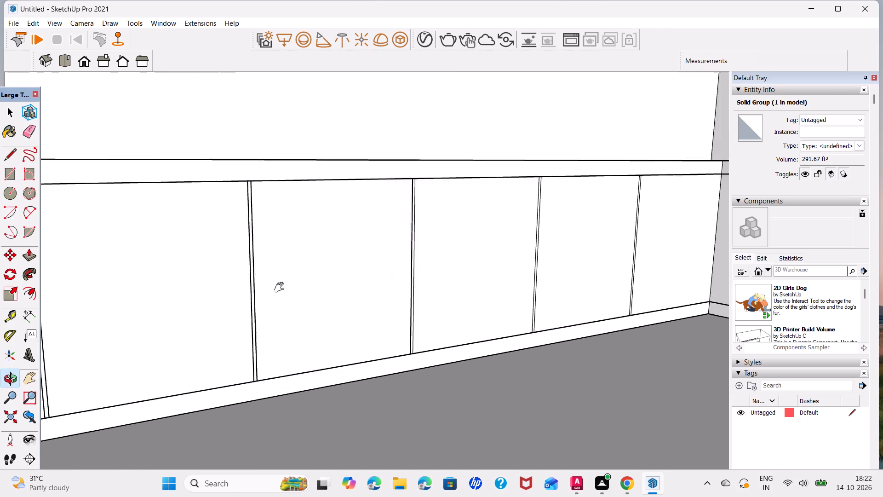
{"action": "middle_click_drag", "start_coordinate": [281, 288], "coordinate": [169, 316], "text": "shift"}
{"action": "scroll", "coordinate": [297, 215], "scroll_direction": "up", "scroll_amount": 4}
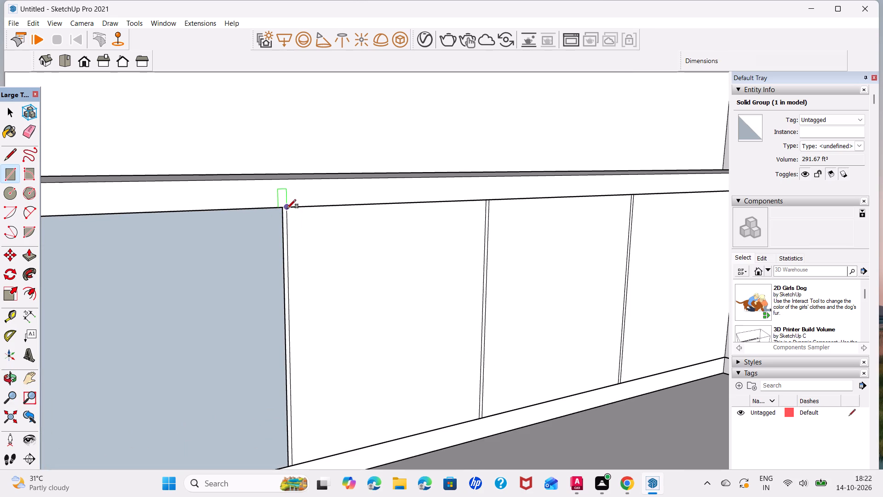
{"action": "left_click", "coordinate": [287, 208]}
{"action": "left_click", "coordinate": [480, 418]}
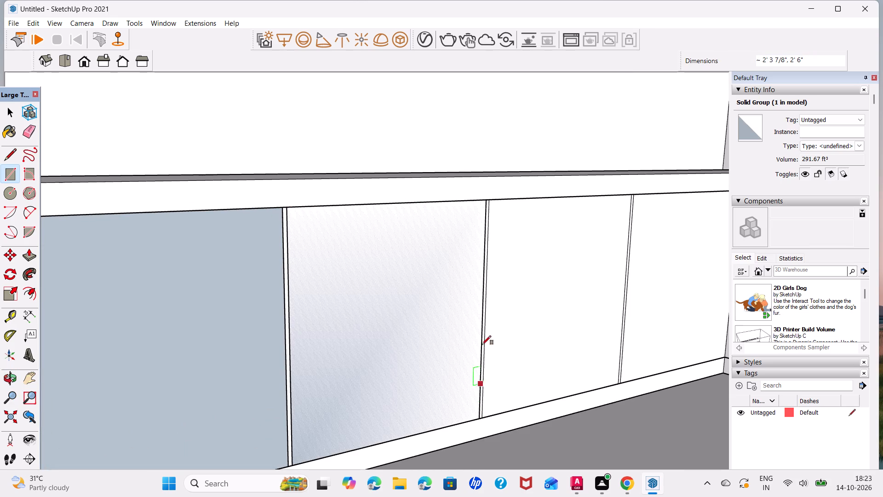
{"action": "left_click", "coordinate": [492, 202]}
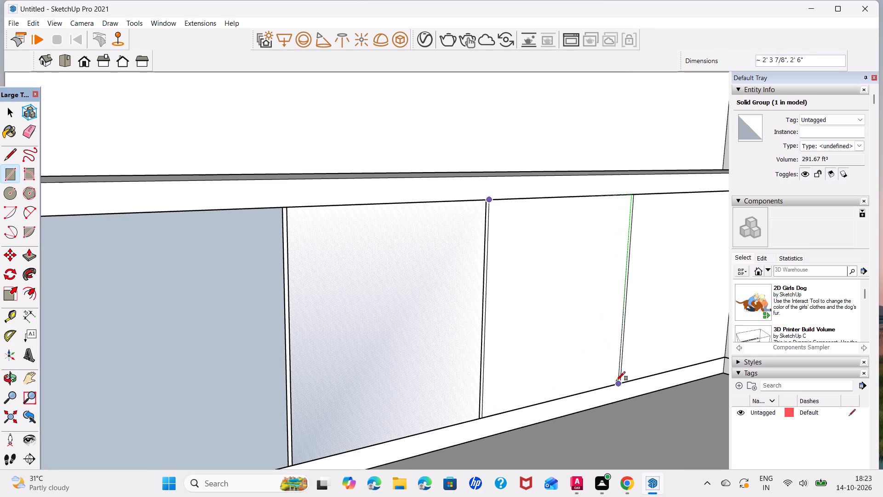
{"action": "left_click", "coordinate": [617, 381]}
{"action": "scroll", "coordinate": [557, 307], "scroll_direction": "down", "scroll_amount": 4}
{"action": "middle_click_drag", "start_coordinate": [557, 307], "coordinate": [422, 345], "text": "shift"}
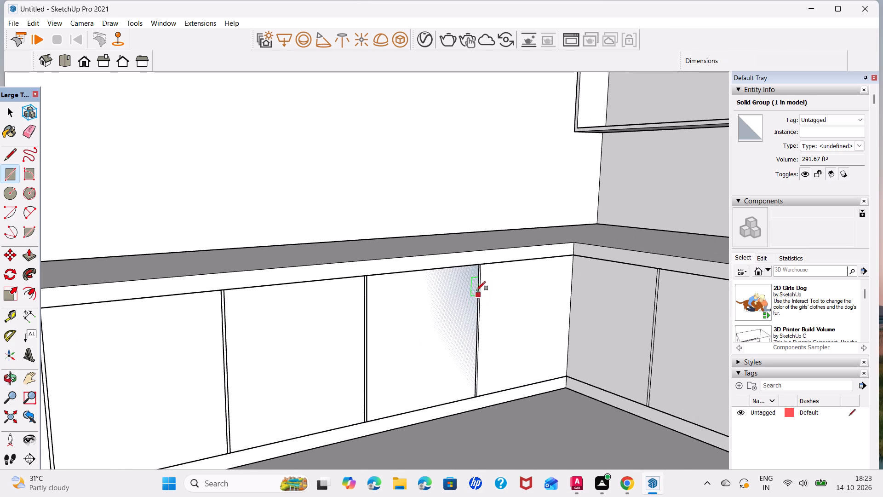
{"action": "scroll", "coordinate": [478, 285], "scroll_direction": "up", "scroll_amount": 6}
{"action": "left_click", "coordinate": [483, 250]}
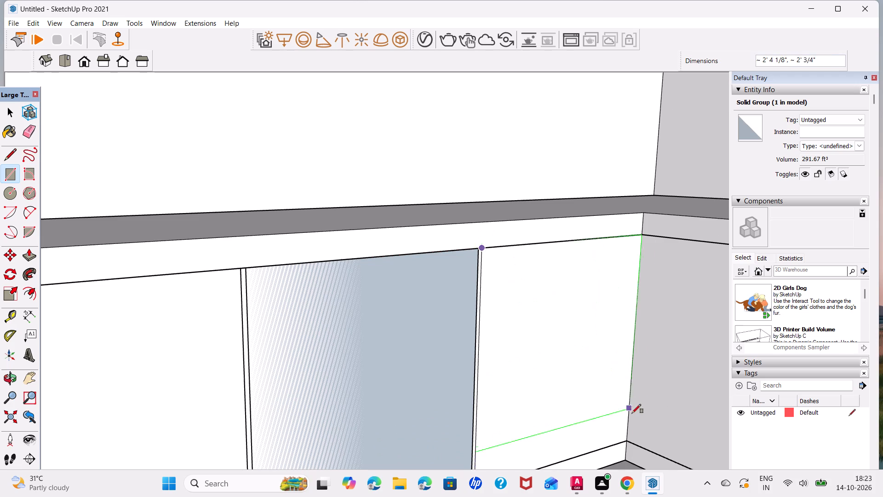
{"action": "left_click", "coordinate": [628, 442]}
Draw rectangles, each about 1' 10 1/2" by 2' 6", over the short arm's first two door panels from the inner corner.
{"action": "scroll", "coordinate": [387, 374], "scroll_direction": "down", "scroll_amount": 7}
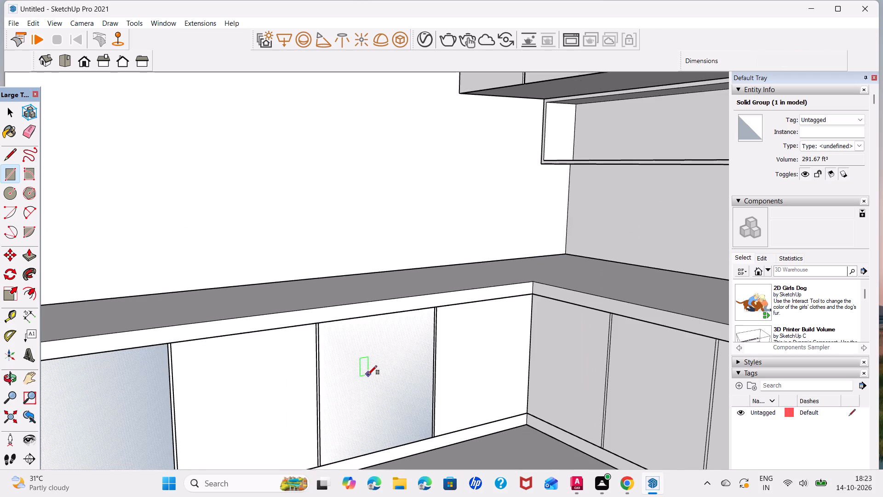
{"action": "middle_click_drag", "start_coordinate": [367, 375], "coordinate": [553, 369]}
{"action": "scroll", "coordinate": [499, 278], "scroll_direction": "up", "scroll_amount": 6}
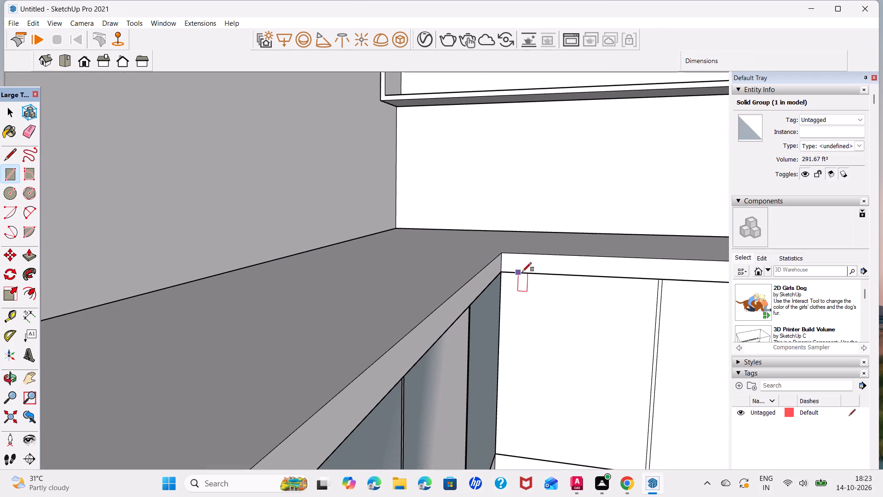
{"action": "left_click", "coordinate": [660, 276]}
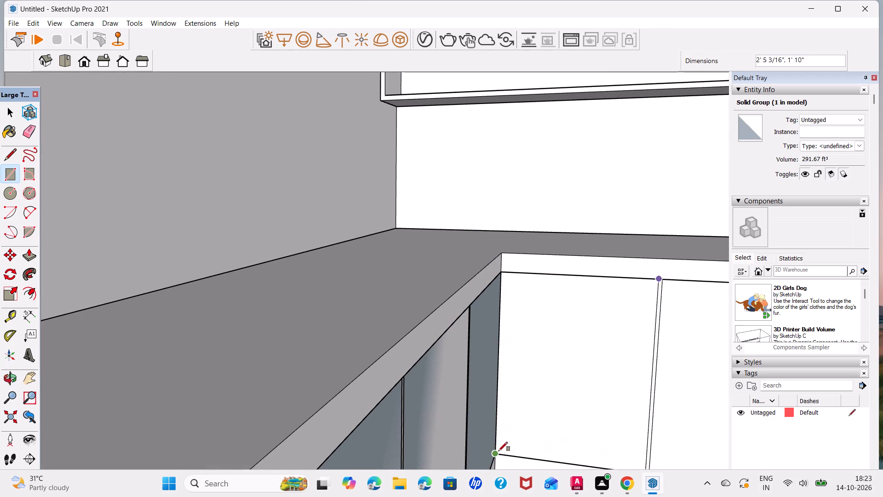
{"action": "left_click", "coordinate": [497, 453]}
{"action": "scroll", "coordinate": [543, 386], "scroll_direction": "down", "scroll_amount": 8}
{"action": "middle_click_drag", "start_coordinate": [543, 386], "coordinate": [312, 318], "text": "shift"}
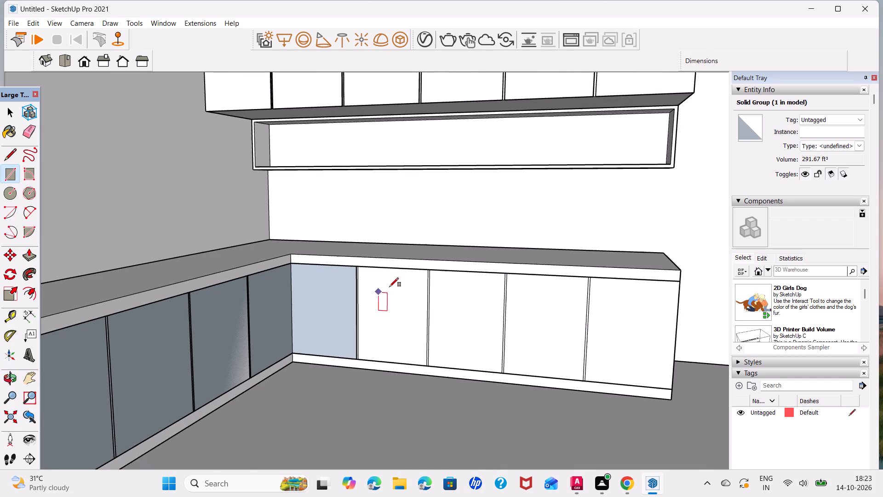
{"action": "scroll", "coordinate": [423, 268], "scroll_direction": "up", "scroll_amount": 5}
{"action": "left_click", "coordinate": [430, 272]}
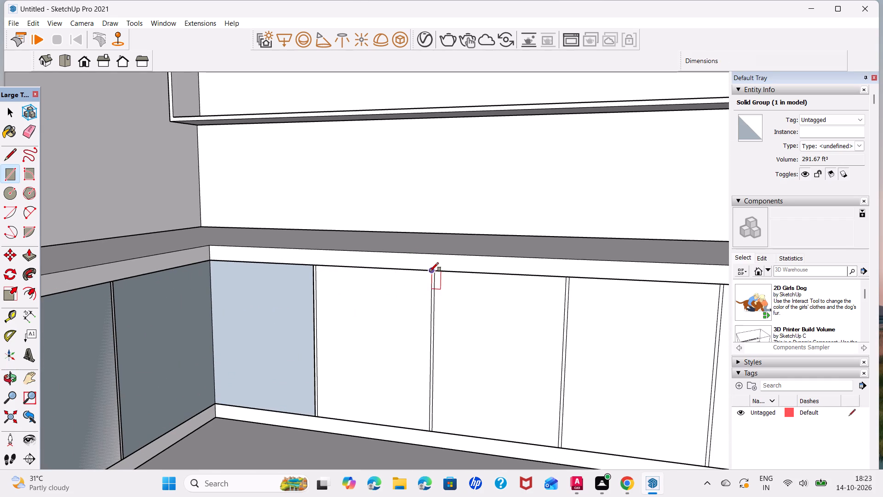
{"action": "left_click", "coordinate": [322, 417]}
Draw rectangles, each about 1' 10 1/2" by 2' 6", over the short arm's remaining three door panels up to its free end.
{"action": "left_click", "coordinate": [564, 280]}
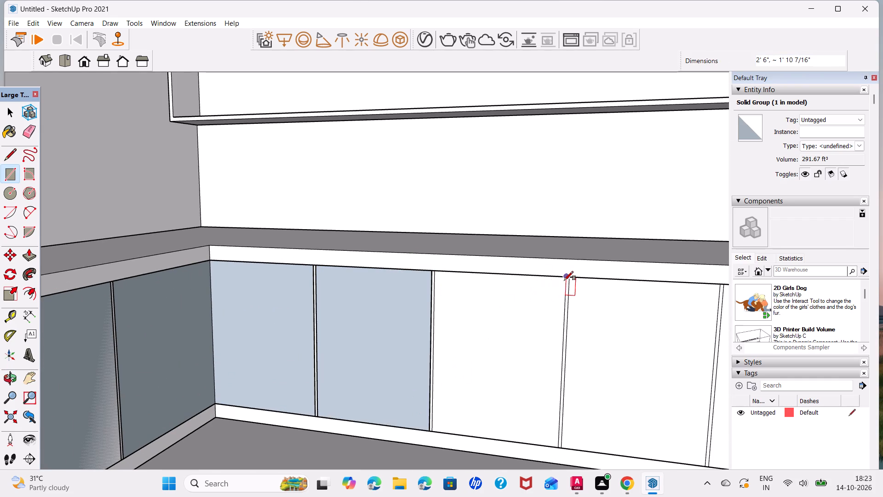
{"action": "left_click", "coordinate": [433, 430]}
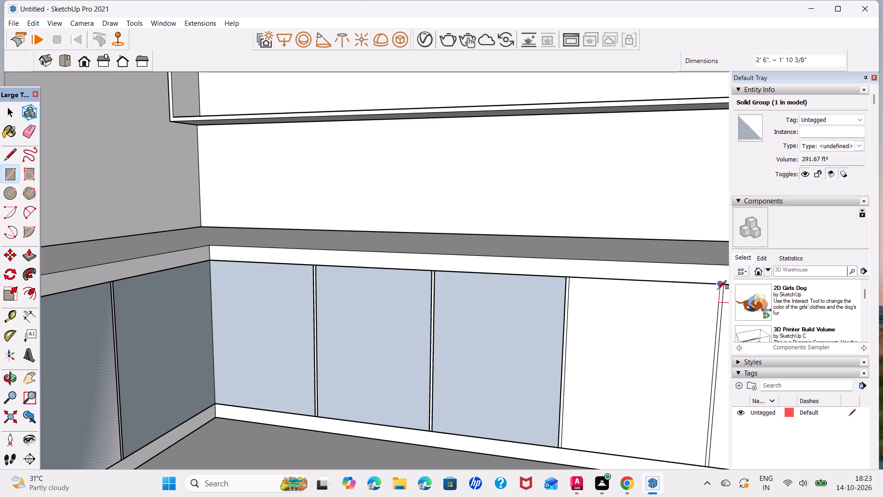
{"action": "left_click", "coordinate": [721, 286]}
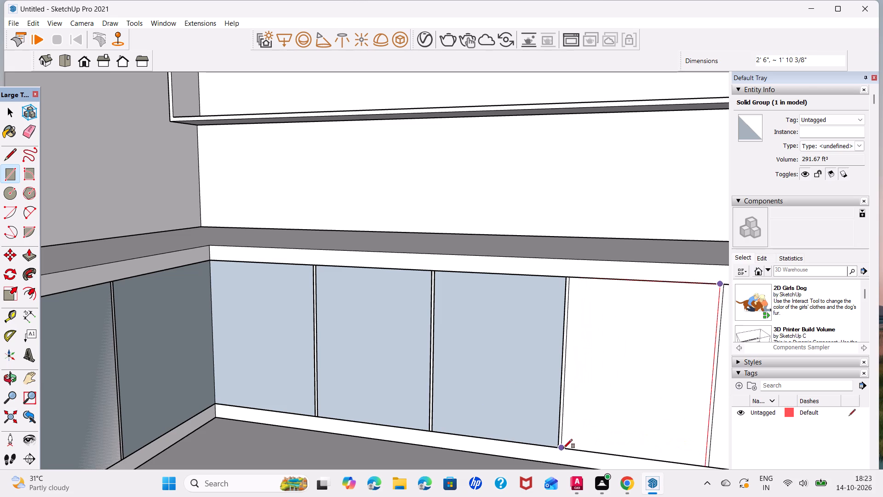
{"action": "left_click", "coordinate": [563, 448]}
{"action": "scroll", "coordinate": [592, 372], "scroll_direction": "down", "scroll_amount": 4}
{"action": "middle_click_drag", "start_coordinate": [592, 372], "coordinate": [443, 334], "text": "shift"}
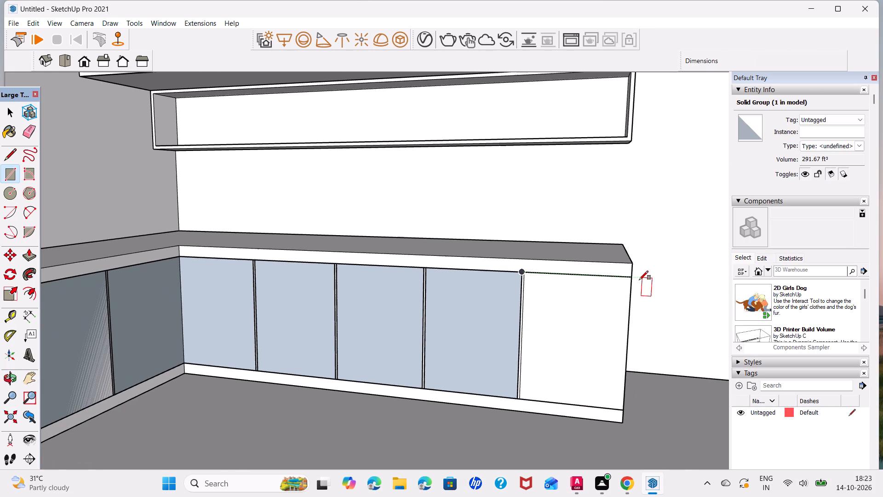
{"action": "left_click", "coordinate": [629, 277]}
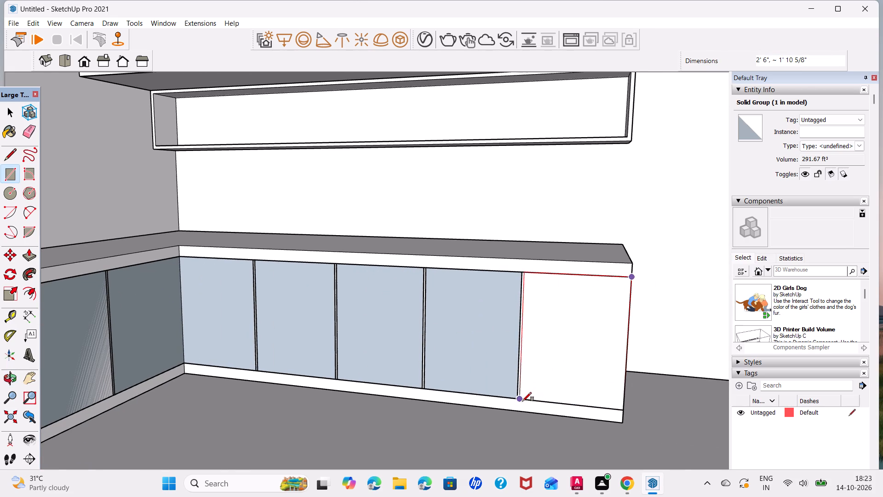
{"action": "left_click", "coordinate": [522, 400]}
Reverse the faces of all five door panel rectangles on the counter's short arm.
{"action": "key", "text": "space"}
{"action": "right_click", "coordinate": [555, 366]}
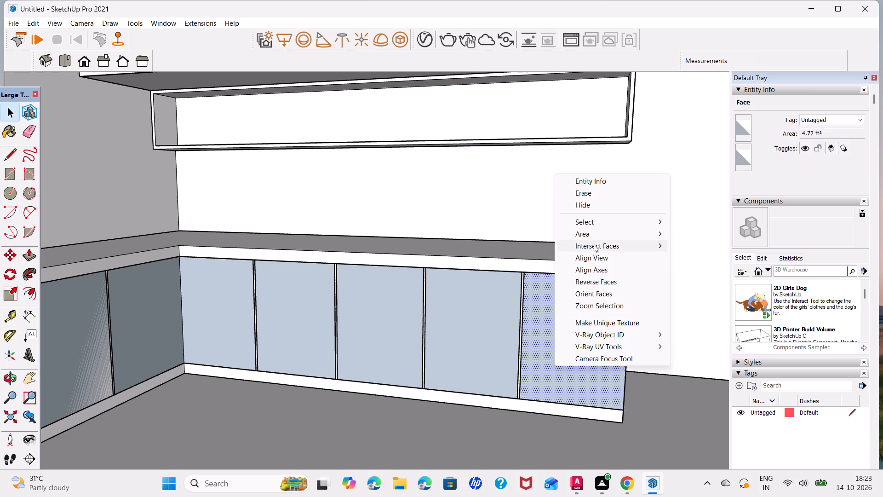
{"action": "left_click", "coordinate": [612, 280]}
{"action": "right_click", "coordinate": [472, 342]}
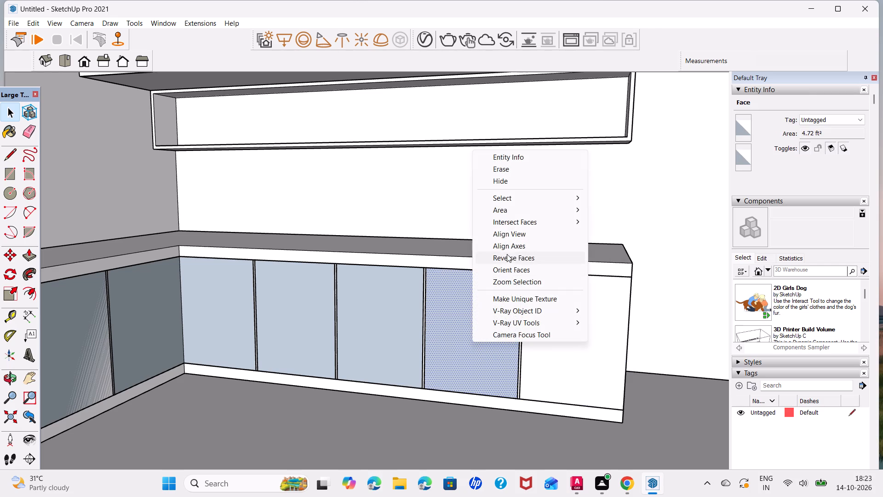
{"action": "left_click", "coordinate": [516, 260]}
{"action": "right_click", "coordinate": [387, 343]}
{"action": "left_click", "coordinate": [439, 267]}
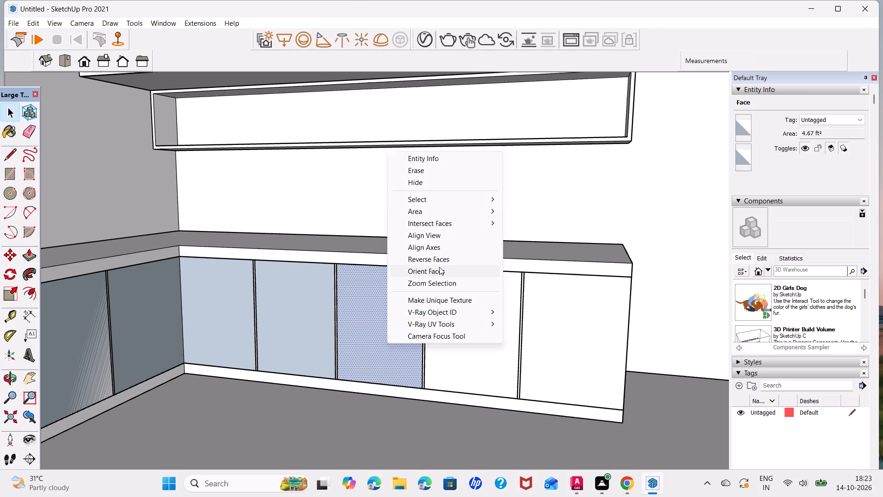
{"action": "left_click", "coordinate": [385, 348]}
{"action": "right_click", "coordinate": [385, 348]}
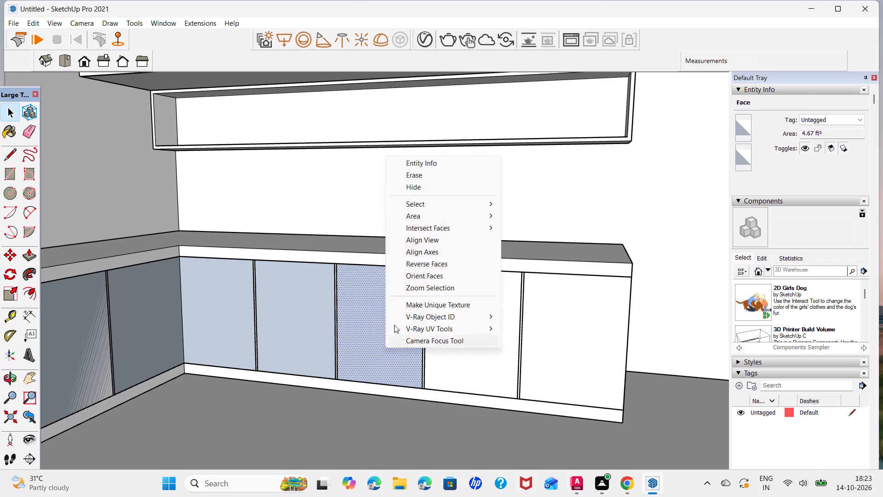
{"action": "left_click", "coordinate": [446, 266]}
{"action": "right_click", "coordinate": [311, 349]}
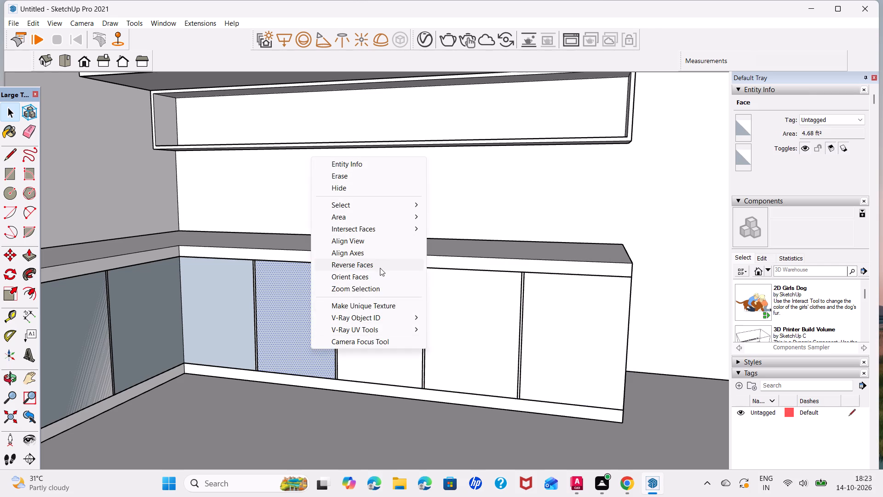
{"action": "left_click", "coordinate": [381, 266]}
{"action": "right_click", "coordinate": [231, 341]}
{"action": "left_click", "coordinate": [304, 257]}
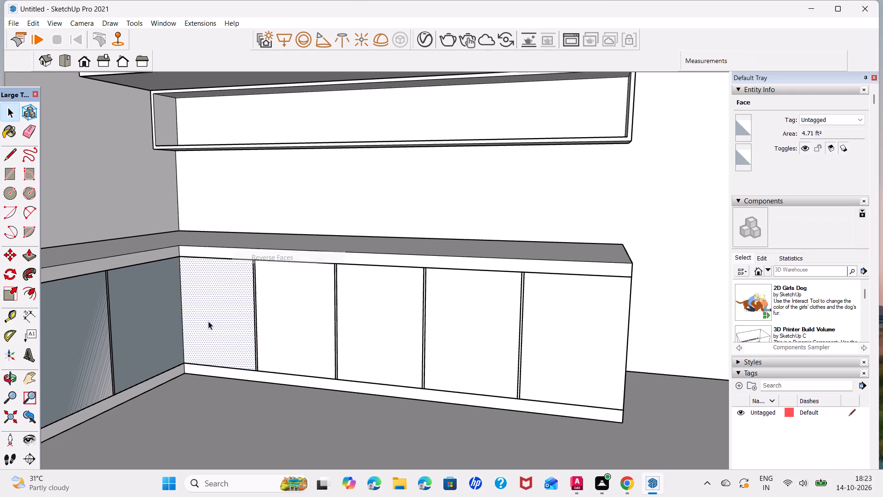
Reverse the faces of the long arm's two door panel rectangles nearest the inner corner.
{"action": "right_click", "coordinate": [149, 351]}
{"action": "left_click", "coordinate": [189, 266]}
{"action": "right_click", "coordinate": [84, 358]}
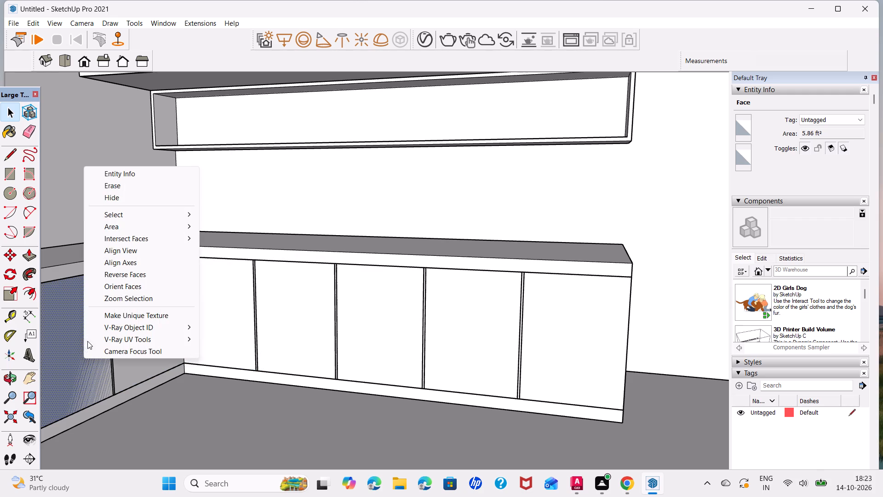
{"action": "left_click", "coordinate": [147, 272]}
Reverse the faces of the remaining five door panel rectangles on the long arm, out to its free end.
{"action": "middle_click_drag", "start_coordinate": [256, 335], "coordinate": [90, 383]}
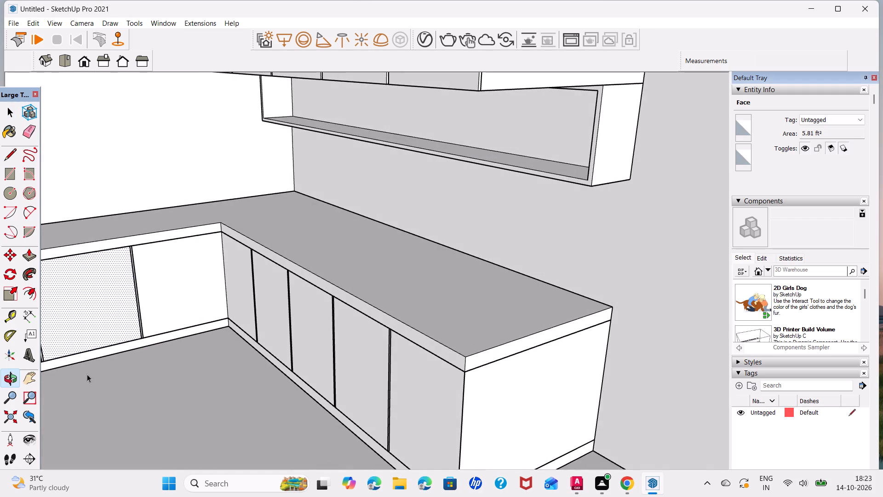
{"action": "middle_click_drag", "start_coordinate": [89, 352], "coordinate": [469, 262]}
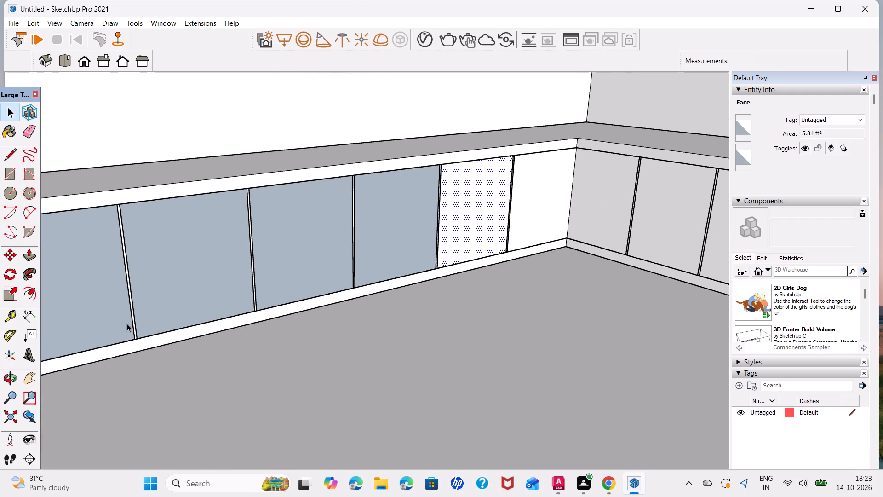
{"action": "right_click", "coordinate": [117, 319]}
{"action": "left_click", "coordinate": [175, 232]}
{"action": "right_click", "coordinate": [193, 276]}
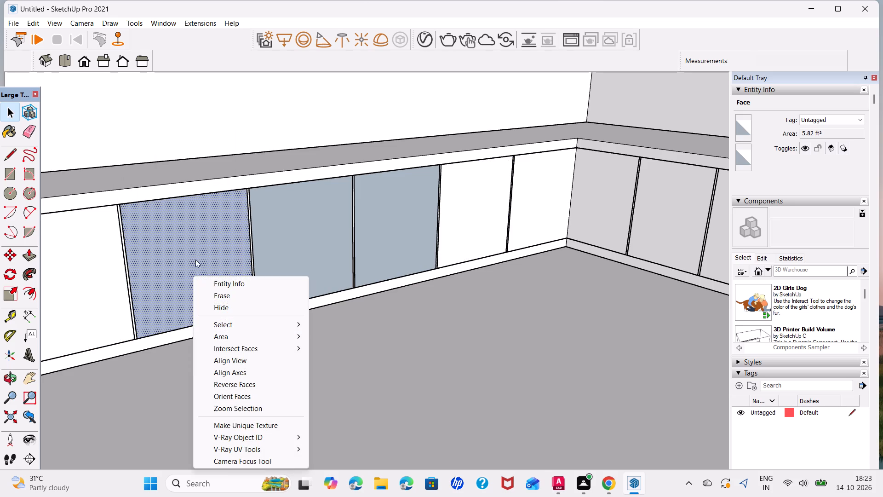
{"action": "left_click", "coordinate": [266, 386]}
{"action": "right_click", "coordinate": [281, 277]}
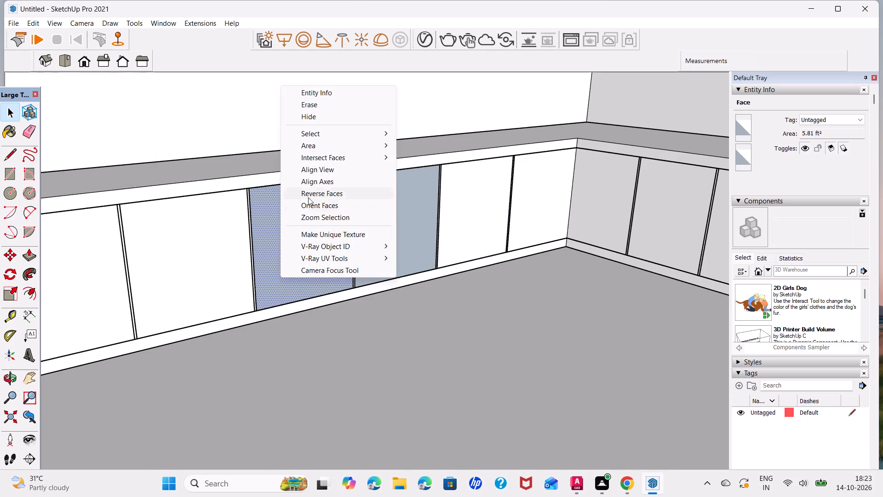
{"action": "left_click", "coordinate": [309, 196]}
{"action": "right_click", "coordinate": [389, 254]}
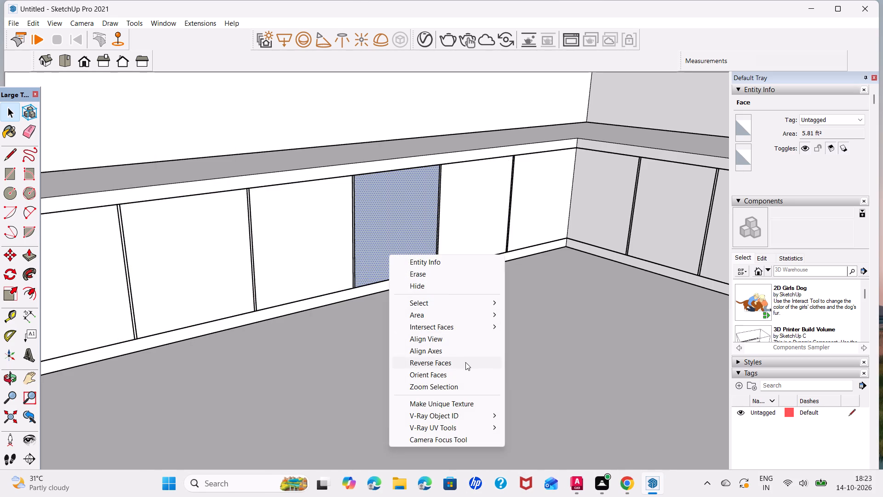
{"action": "left_click", "coordinate": [465, 362]}
{"action": "scroll", "coordinate": [373, 306], "scroll_direction": "down", "scroll_amount": 4}
{"action": "right_click", "coordinate": [98, 328]}
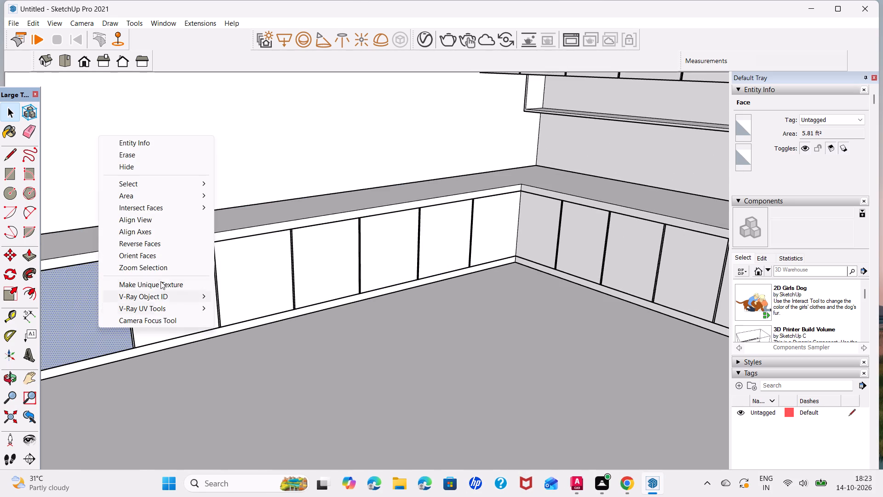
{"action": "left_click", "coordinate": [185, 247]}
{"action": "scroll", "coordinate": [237, 355], "scroll_direction": "down", "scroll_amount": 5}
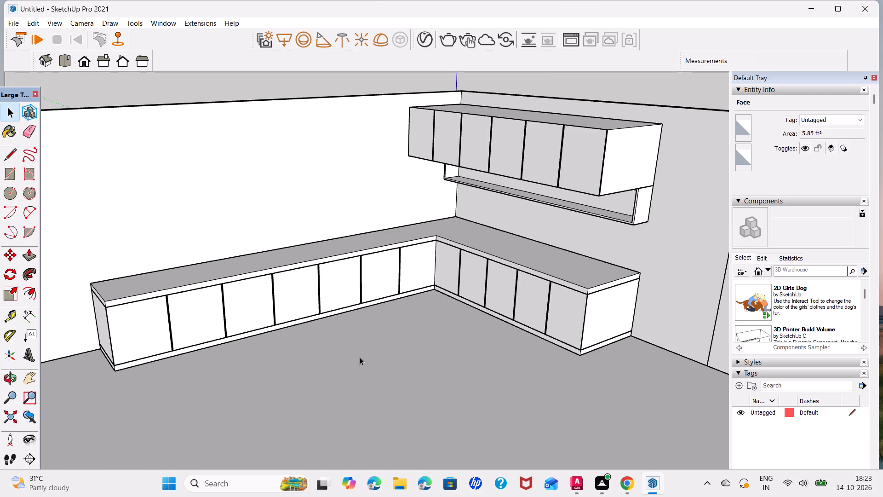
Push/Pull all seven door panels on the counter's long arm outward by 0.5", from the free end to the inner corner.
{"action": "key", "text": "space"}
{"action": "left_click", "coordinate": [134, 329]}
{"action": "scroll", "coordinate": [135, 330], "scroll_direction": "up", "scroll_amount": 9}
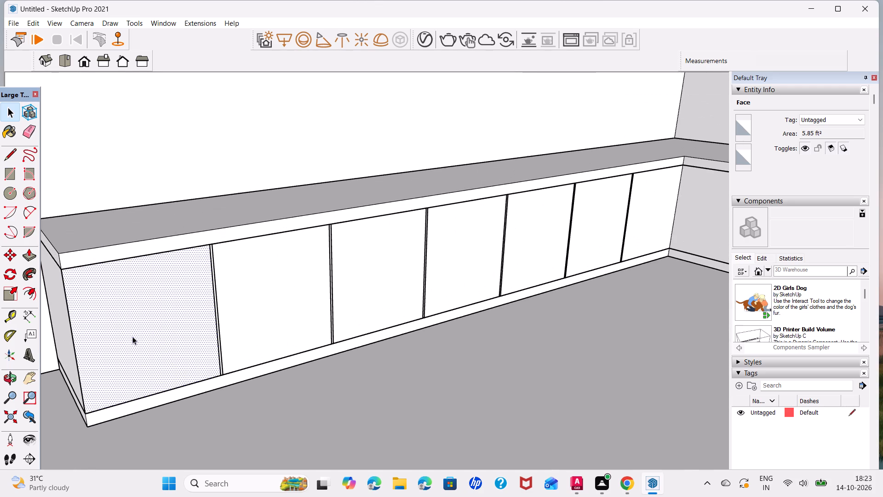
{"action": "key", "text": "p"}
{"action": "left_click", "coordinate": [132, 338]}
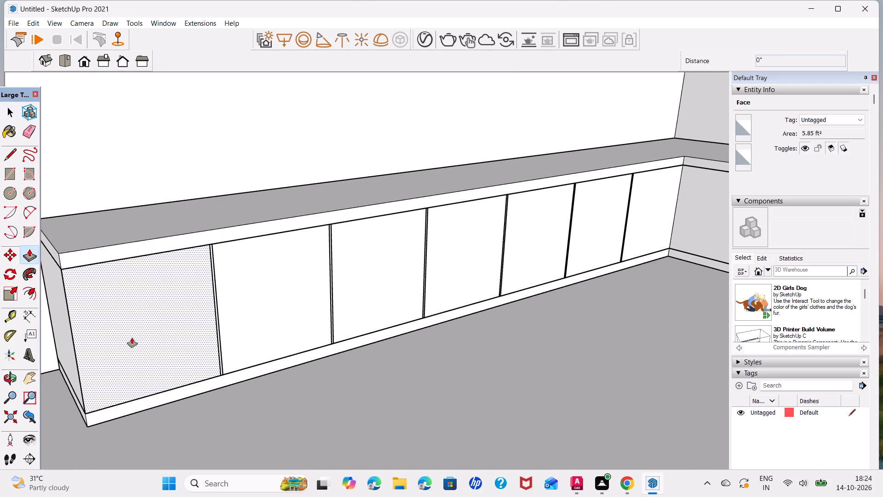
{"action": "type", "text": "0.5"}
{"action": "key", "text": "Return"}
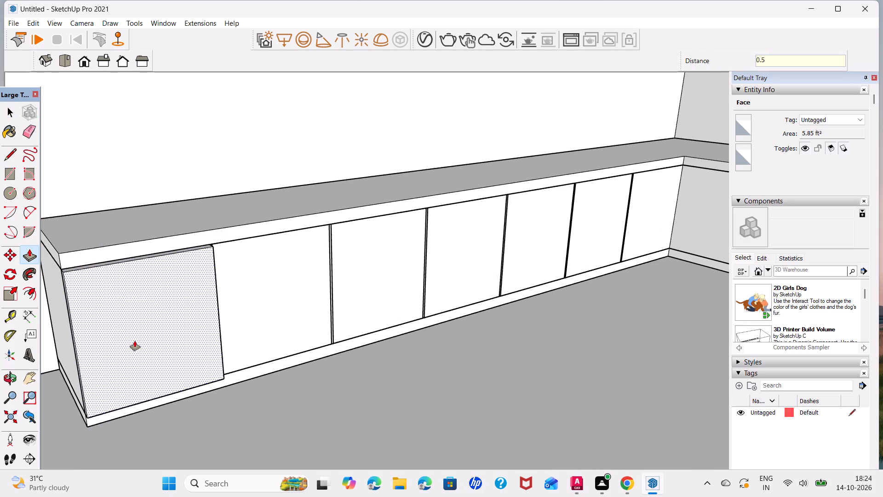
{"action": "double_click", "coordinate": [246, 324]}
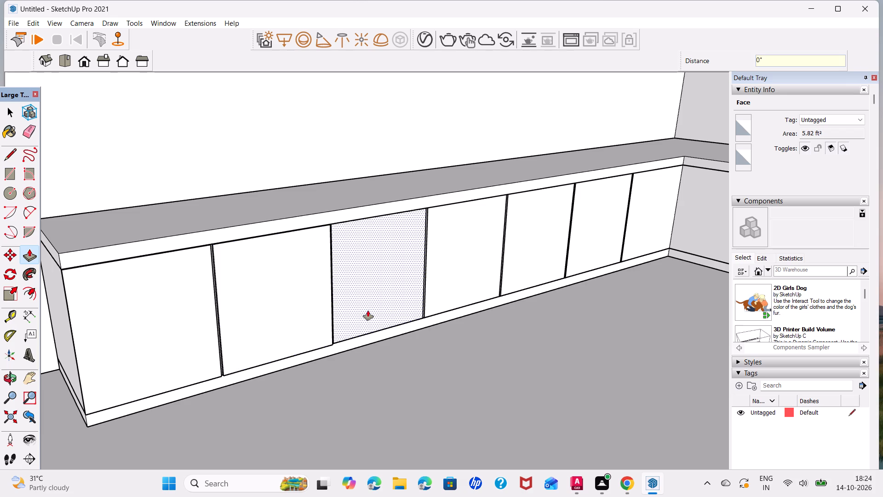
{"action": "double_click", "coordinate": [368, 311]}
{"action": "double_click", "coordinate": [464, 272]}
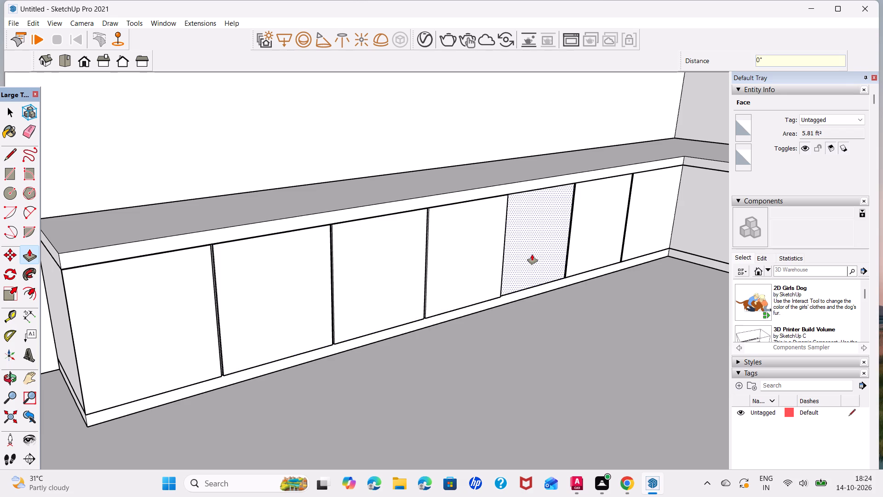
{"action": "double_click", "coordinate": [533, 254]}
{"action": "double_click", "coordinate": [585, 241]}
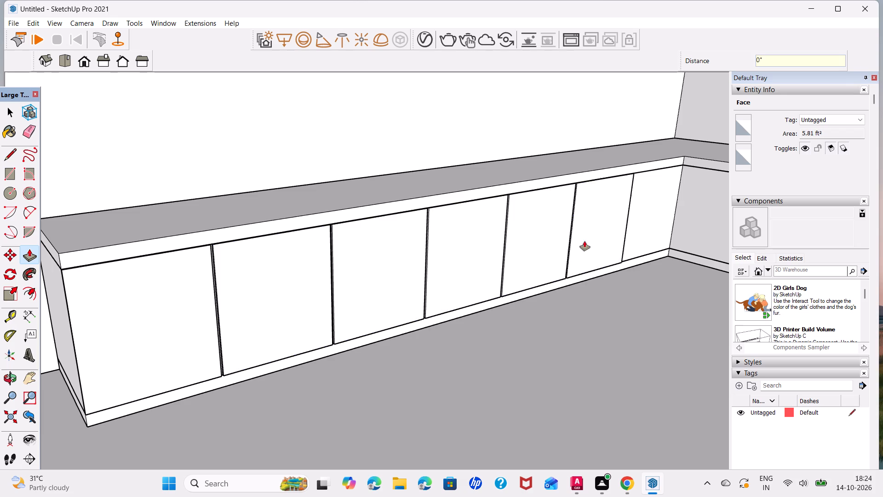
{"action": "double_click", "coordinate": [640, 218]}
Repeat the 0.5" Push/Pull on all five door panels of the counter's short arm.
{"action": "scroll", "coordinate": [528, 289], "scroll_direction": "down", "scroll_amount": 2}
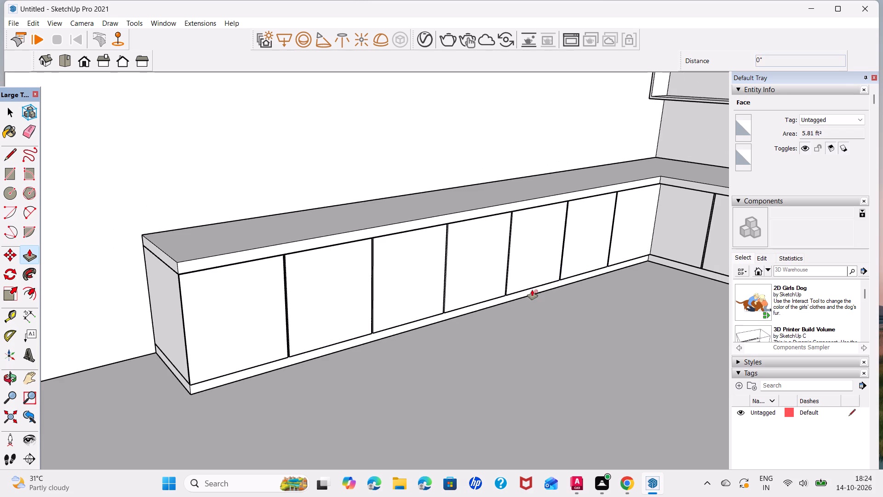
{"action": "middle_click_drag", "start_coordinate": [533, 290], "coordinate": [63, 340]}
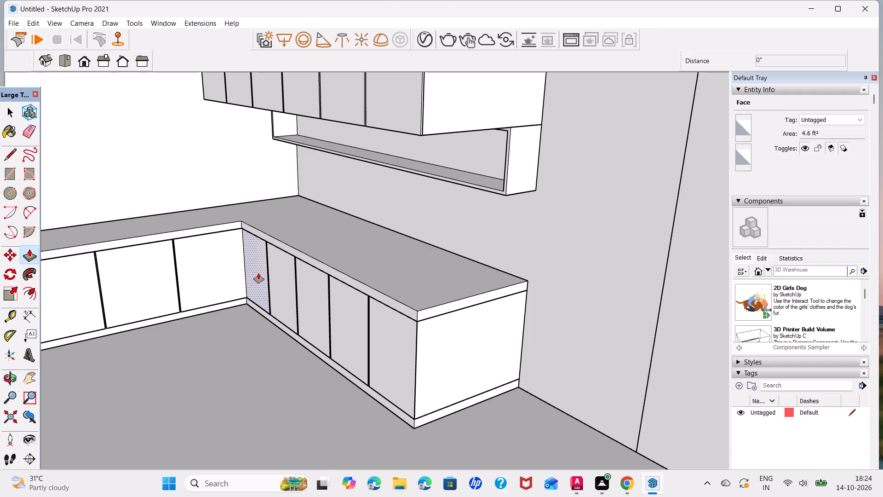
{"action": "double_click", "coordinate": [258, 273]}
{"action": "double_click", "coordinate": [280, 281]}
{"action": "double_click", "coordinate": [319, 300]}
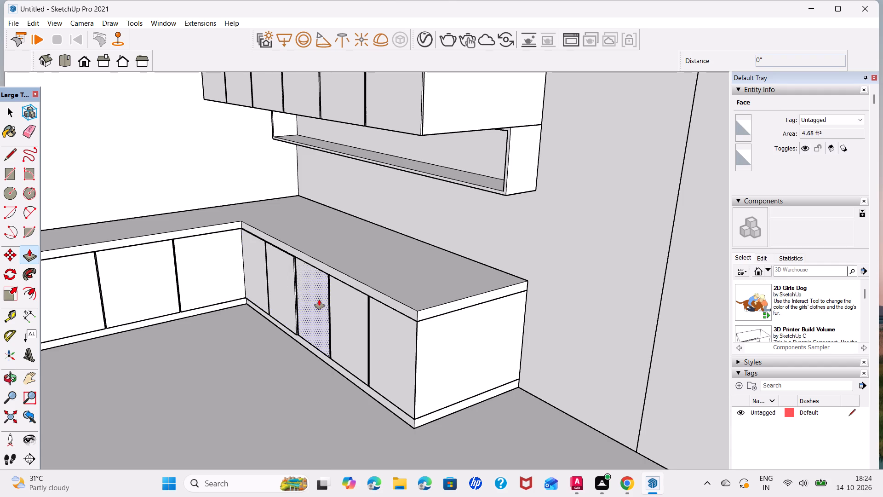
{"action": "double_click", "coordinate": [353, 330]}
{"action": "double_click", "coordinate": [407, 352]}
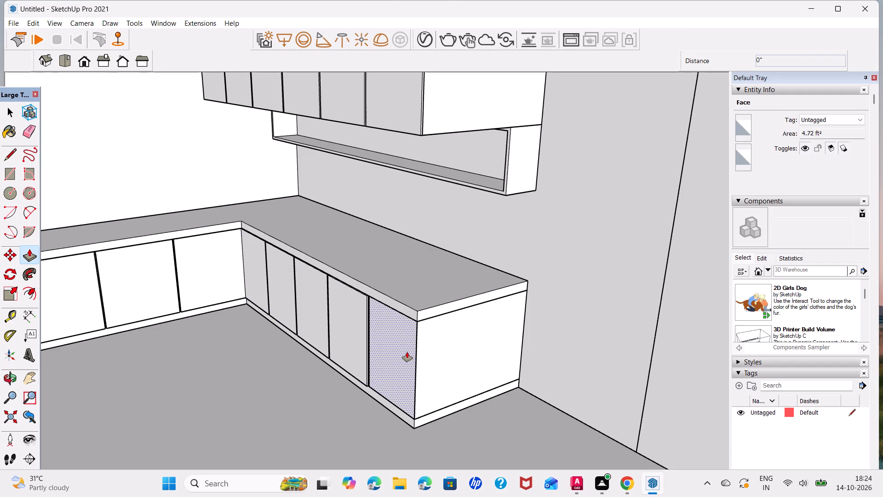
{"action": "key", "text": "space"}
Inside the room group, draw a window rectangle about 11' 8" by 4' 5" on the wall above the counter's long arm.
{"action": "scroll", "coordinate": [263, 335], "scroll_direction": "down", "scroll_amount": 8}
{"action": "left_click", "coordinate": [445, 193]}
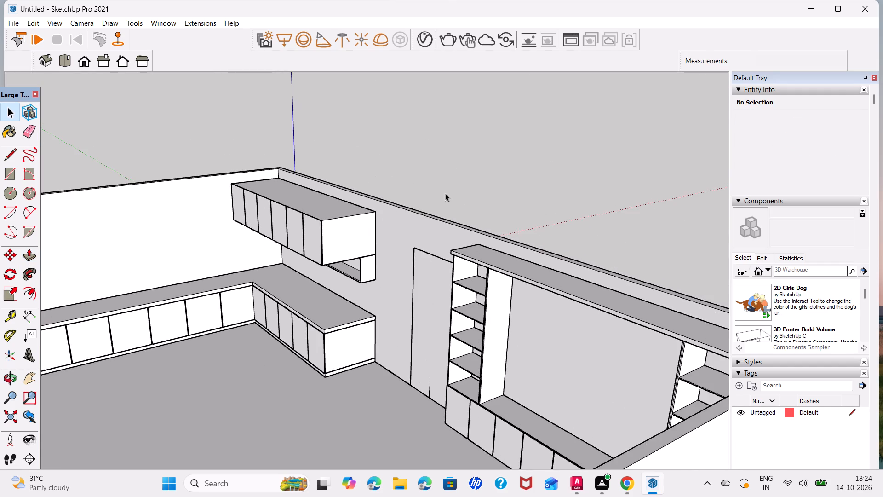
{"action": "scroll", "coordinate": [200, 373], "scroll_direction": "down", "scroll_amount": 3}
{"action": "middle_click_drag", "start_coordinate": [157, 374], "coordinate": [364, 253]}
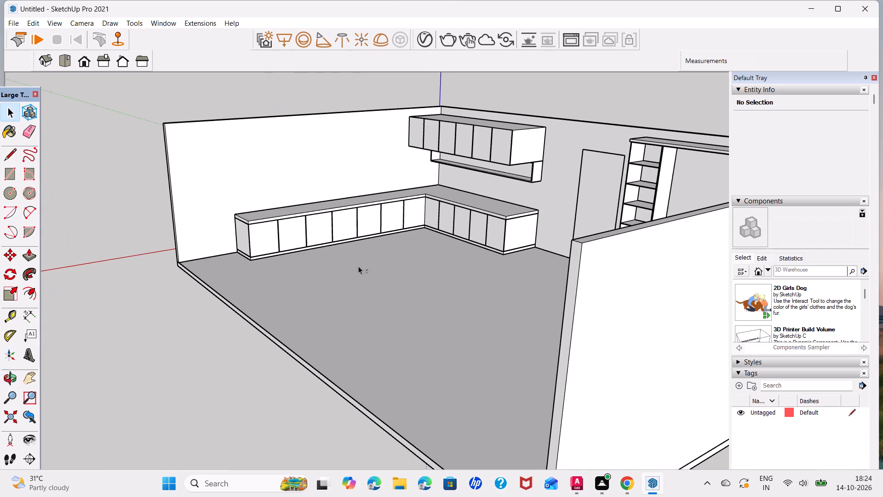
{"action": "middle_click_drag", "start_coordinate": [305, 319], "coordinate": [460, 307]}
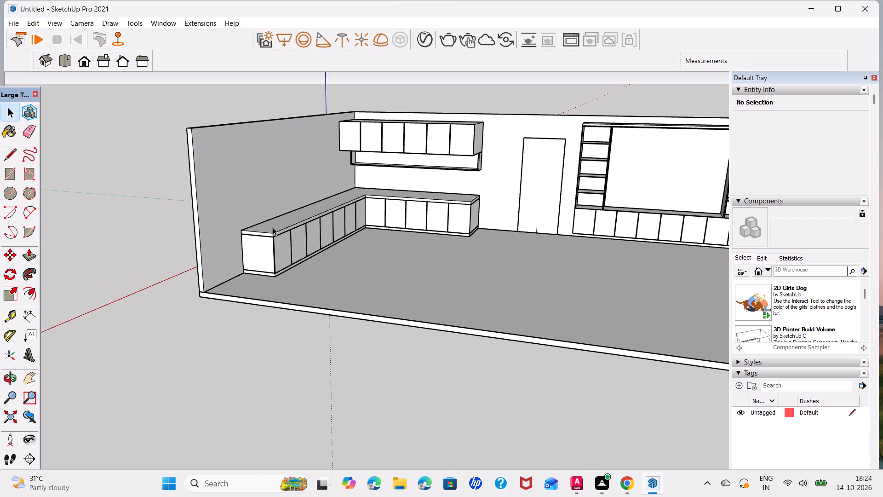
{"action": "triple_click", "coordinate": [224, 185]}
{"action": "left_click", "coordinate": [227, 196]}
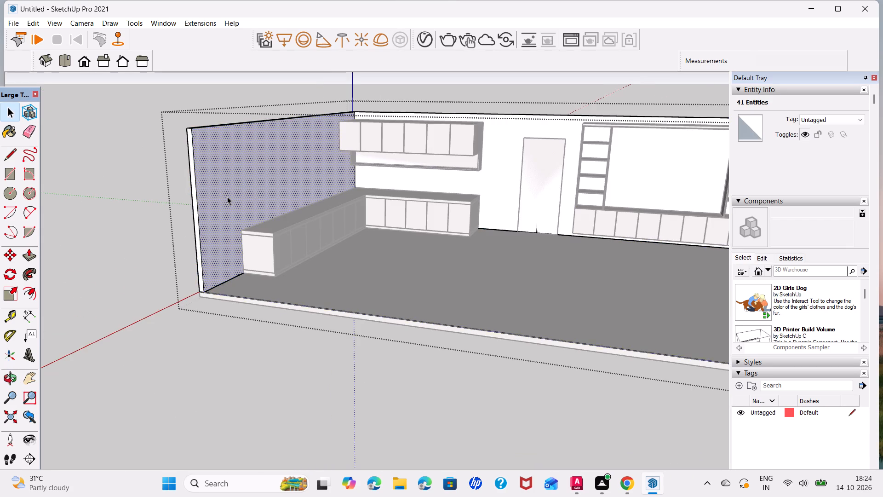
{"action": "middle_click_drag", "start_coordinate": [234, 197], "coordinate": [143, 196]}
{"action": "key", "text": "r"}
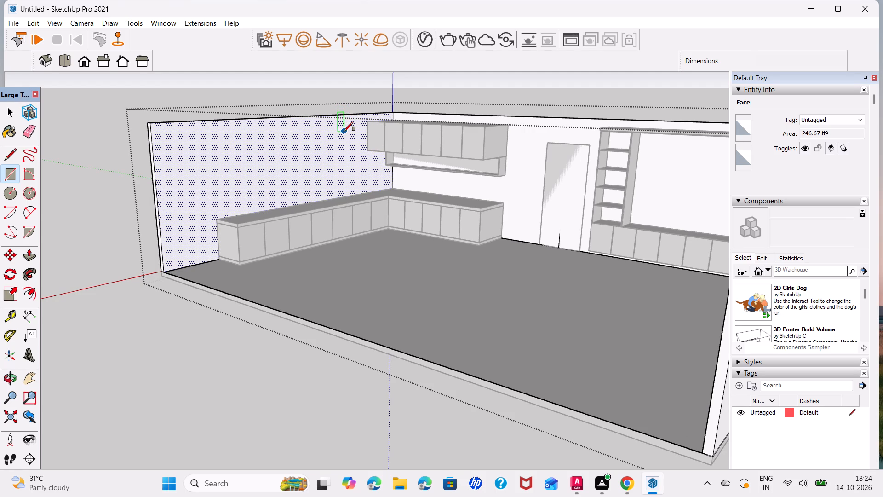
{"action": "left_click", "coordinate": [346, 126]}
{"action": "left_click", "coordinate": [239, 194]}
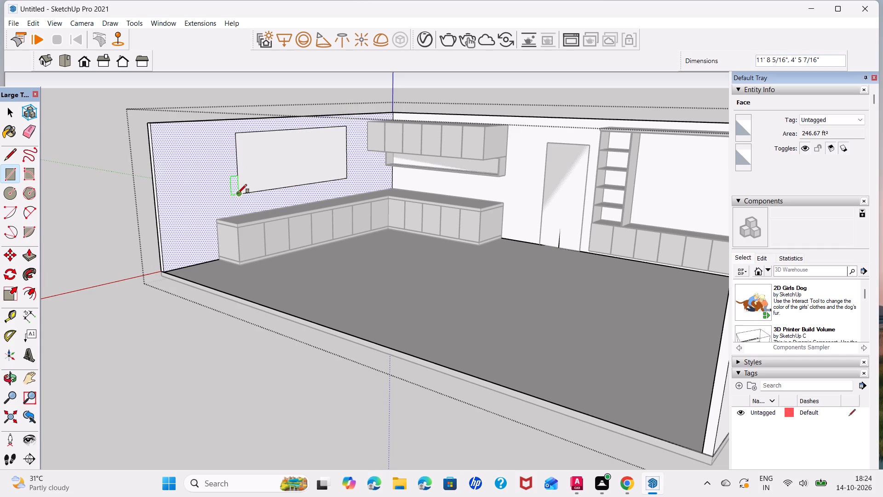
Push/Pull the window rectangle through the wall to cut the opening, and exit the room group.
{"action": "key", "text": "space"}
{"action": "left_click", "coordinate": [315, 168]}
{"action": "key", "text": "p"}
{"action": "left_click", "coordinate": [314, 168]}
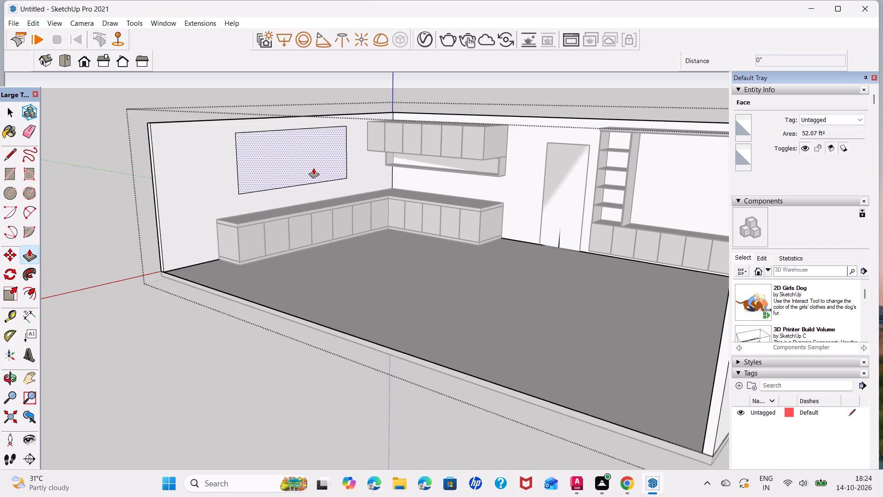
{"action": "left_click", "coordinate": [306, 160]}
{"action": "key", "text": "space"}
{"action": "scroll", "coordinate": [304, 191], "scroll_direction": "down", "scroll_amount": 1}
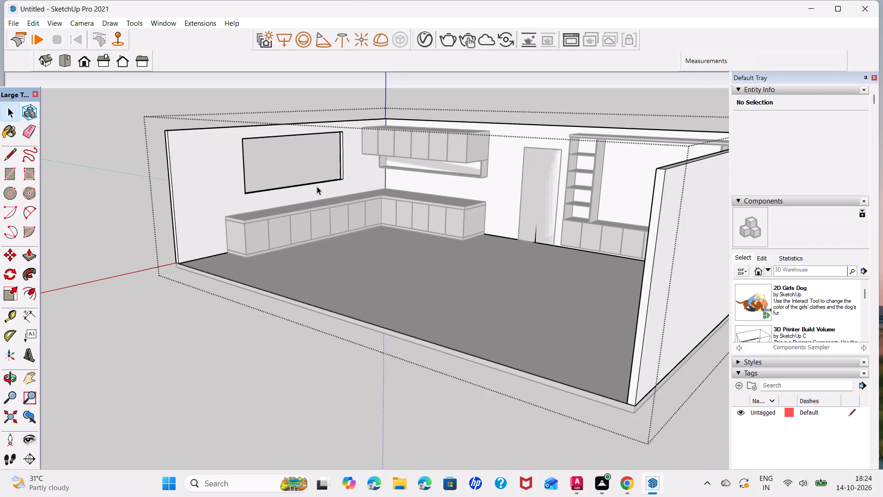
{"action": "left_click", "coordinate": [307, 92]}
Draw an upright rectangle about 1' 11 1/2" by 5' 3" on the wall between the window and the overhead cabinet.
{"action": "scroll", "coordinate": [347, 145], "scroll_direction": "up", "scroll_amount": 5}
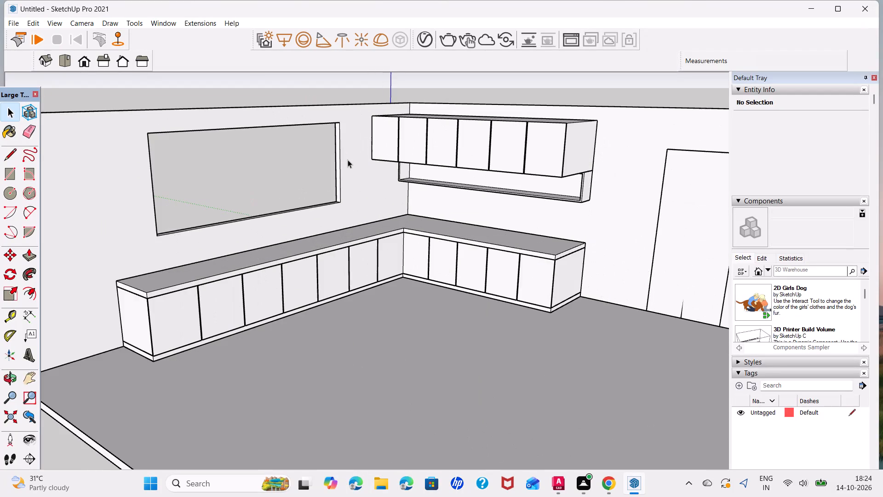
{"action": "middle_click_drag", "start_coordinate": [348, 160], "coordinate": [224, 154]}
{"action": "scroll", "coordinate": [371, 156], "scroll_direction": "up", "scroll_amount": 2}
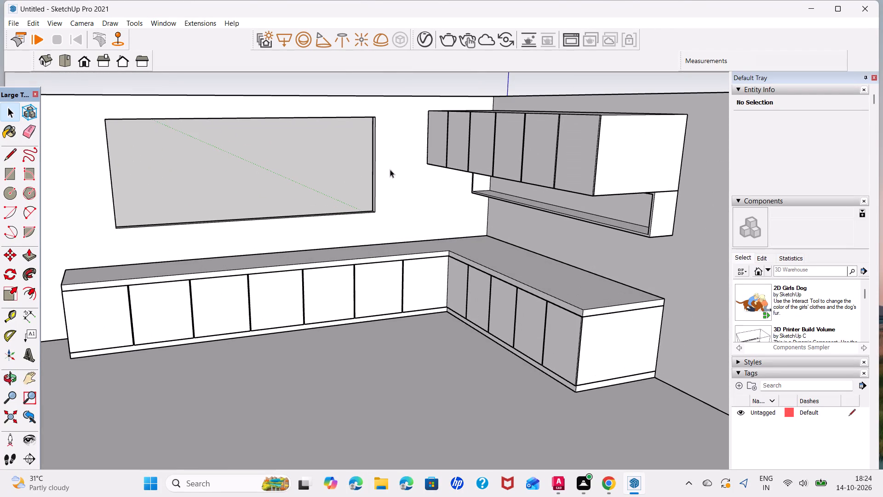
{"action": "key", "text": "r"}
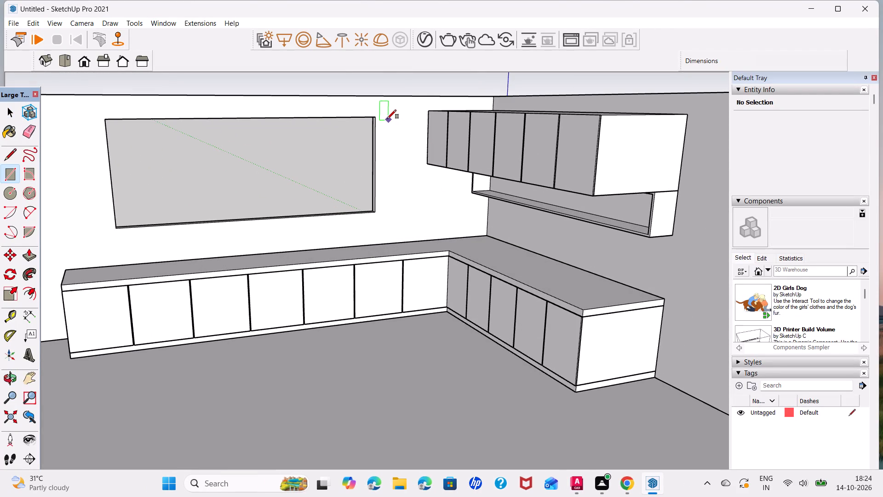
{"action": "left_click", "coordinate": [386, 118]}
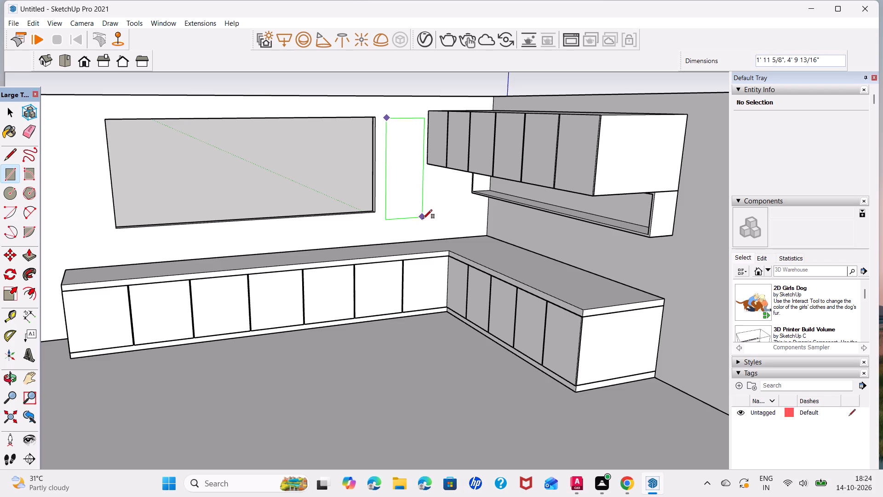
{"action": "left_click", "coordinate": [422, 226]}
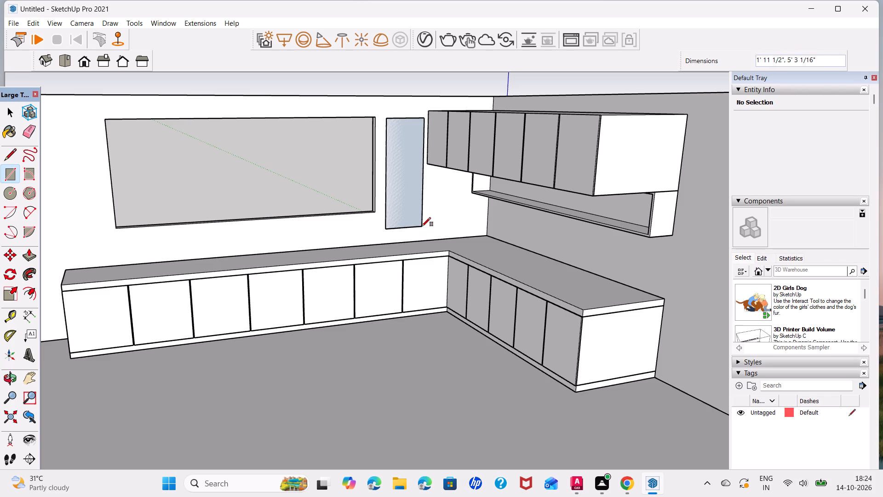
Draw a rectangle about 1' 5 1/2" by 2' 9" joining the upright rectangle's edge to the open shelf's lower corner.
{"action": "middle_click_drag", "start_coordinate": [430, 216], "coordinate": [319, 183]}
{"action": "scroll", "coordinate": [483, 212], "scroll_direction": "up", "scroll_amount": 1}
{"action": "middle_click_drag", "start_coordinate": [484, 212], "coordinate": [447, 202]}
{"action": "scroll", "coordinate": [503, 193], "scroll_direction": "up", "scroll_amount": 4}
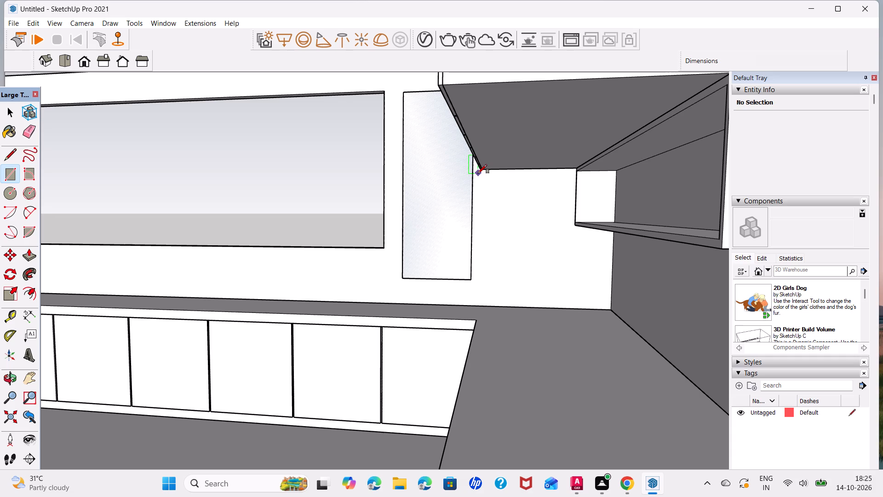
{"action": "left_click", "coordinate": [474, 173]}
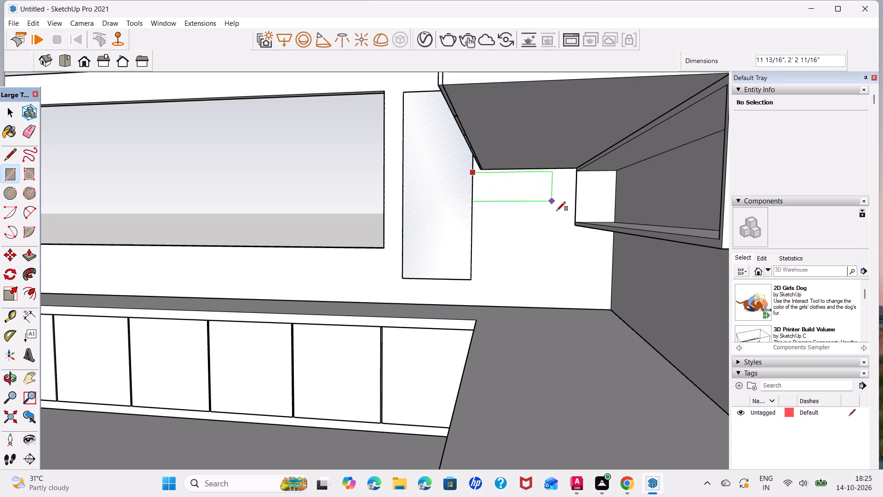
{"action": "left_click", "coordinate": [574, 226]}
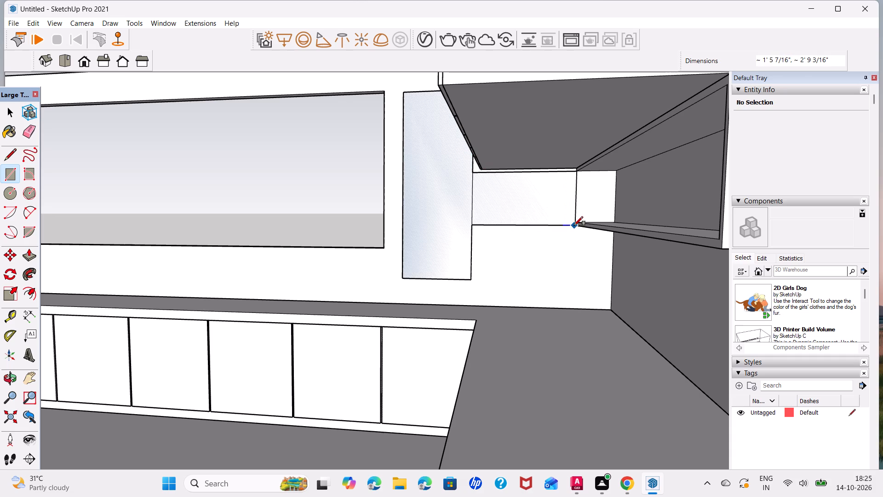
Reverse the faces of the upright rectangle and the adjoining rectangle beside the open shelf.
{"action": "key", "text": "space"}
{"action": "scroll", "coordinate": [521, 200], "scroll_direction": "up", "scroll_amount": 5}
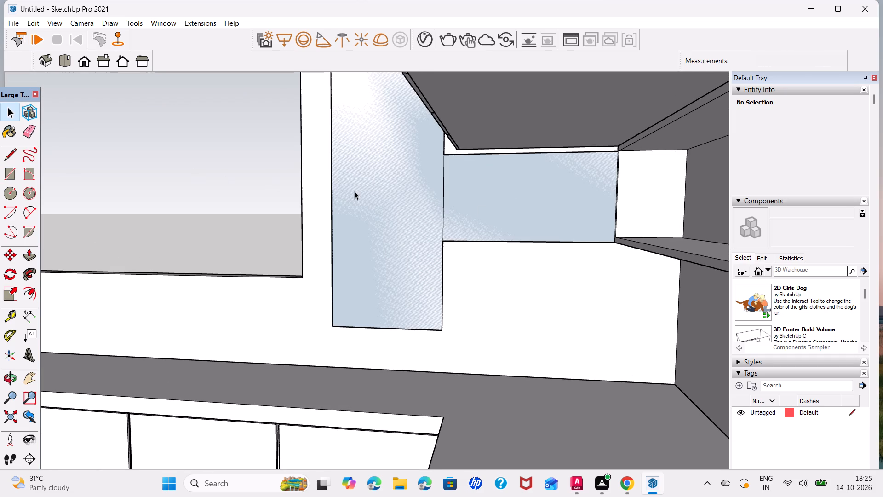
{"action": "right_click", "coordinate": [360, 194]}
{"action": "left_click", "coordinate": [411, 302]}
{"action": "right_click", "coordinate": [463, 225]}
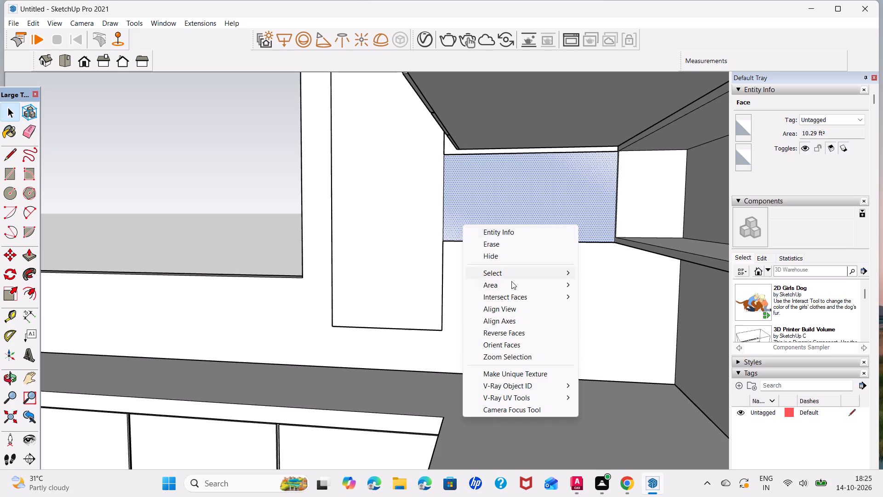
{"action": "left_click", "coordinate": [520, 334]}
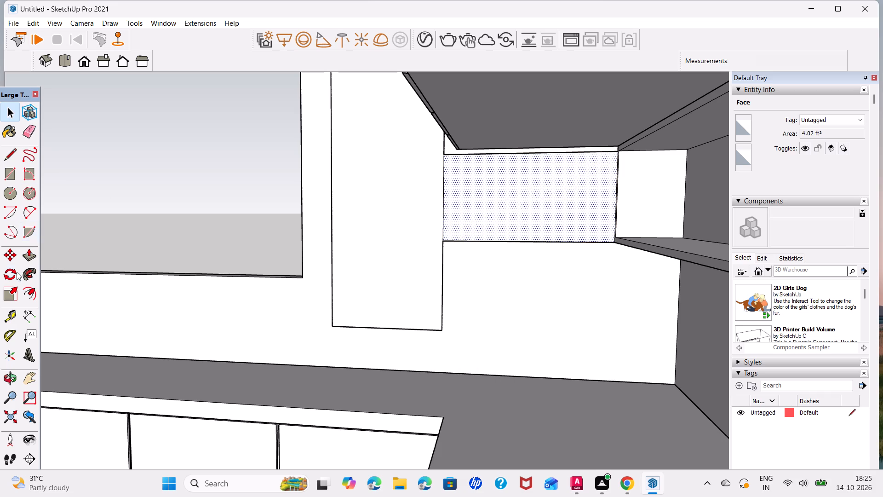
Offset the outline of the rectangle beside the open shelf inward by 1".
{"action": "left_click", "coordinate": [35, 292]}
{"action": "left_click", "coordinate": [478, 196]}
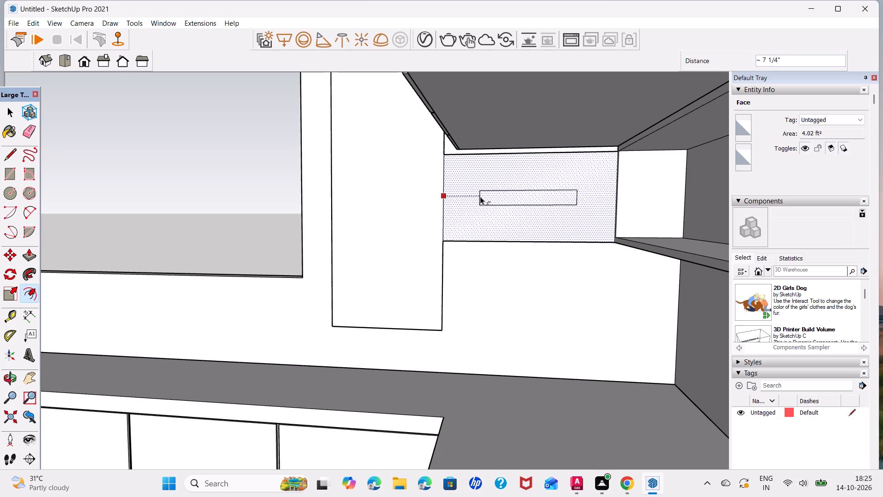
{"action": "key", "text": "1"}
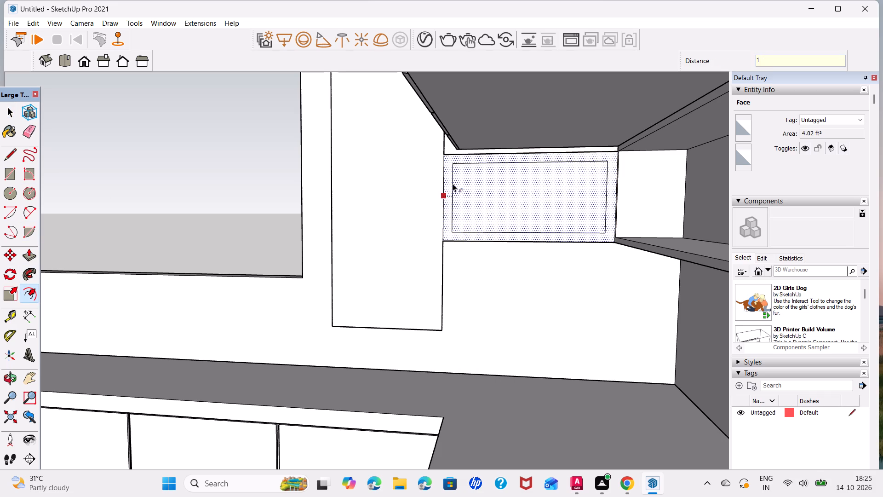
{"action": "key", "text": "Return"}
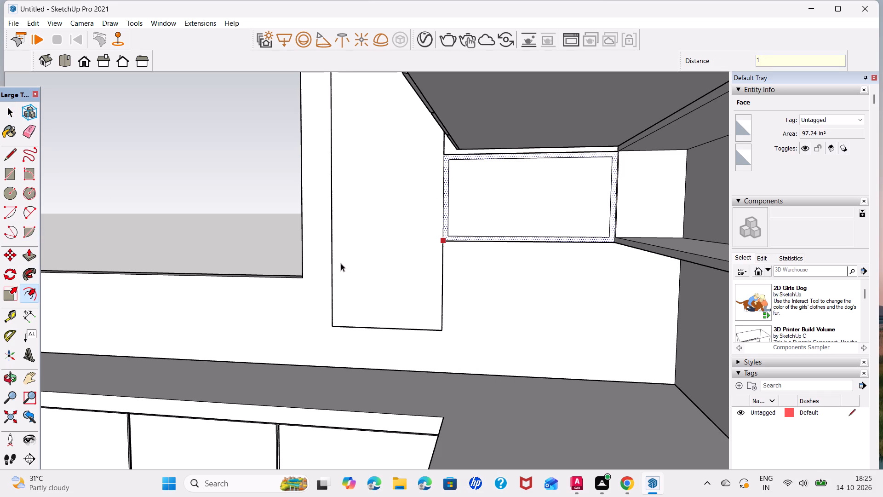
Offset the outline of the upright rectangle beside the window inward by 1".
{"action": "key", "text": "space"}
{"action": "left_click", "coordinate": [340, 263]}
{"action": "left_click", "coordinate": [27, 295]}
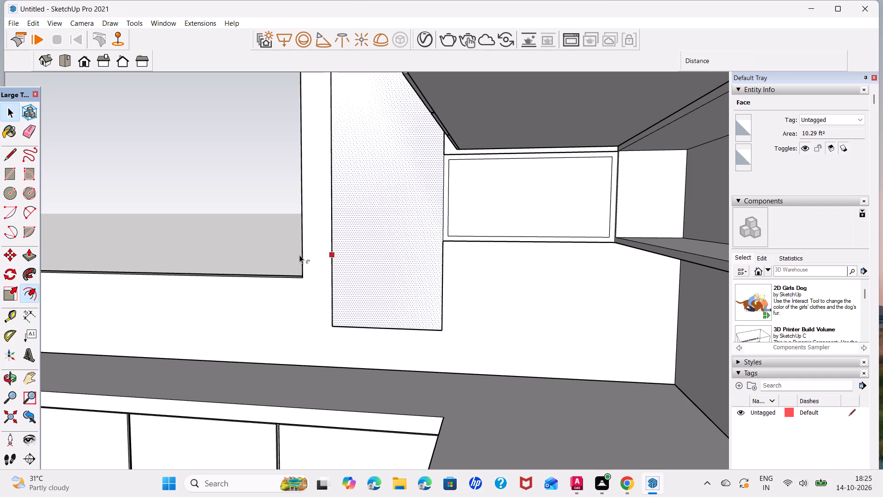
{"action": "left_click", "coordinate": [341, 240]}
{"action": "key", "text": "1"}
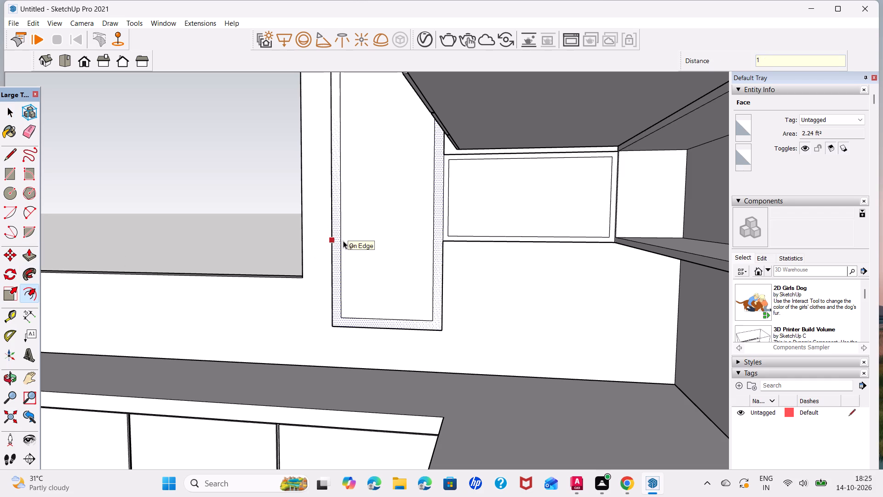
{"action": "key", "text": "Return"}
{"action": "key", "text": "space"}
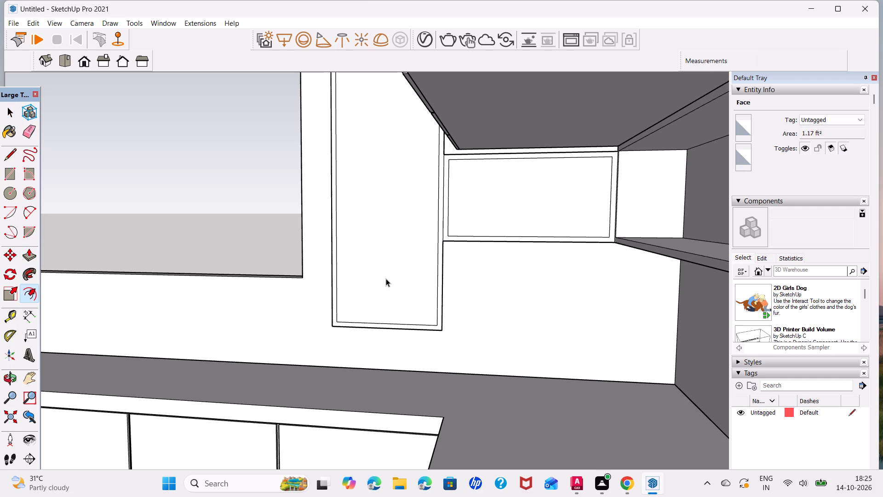
Delete the shared edge between the upright frame and the adjoining horizontal frame.
{"action": "left_click", "coordinate": [443, 205]}
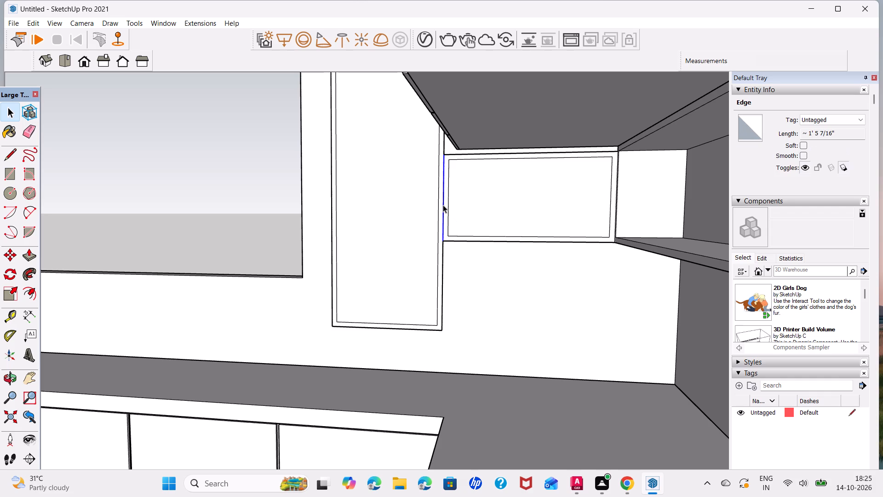
{"action": "key", "text": "Delete"}
Push/Pull the joined frame face out from the wall by 1", plus a further 1'.
{"action": "left_click", "coordinate": [443, 205]}
{"action": "key", "text": "p"}
{"action": "left_click", "coordinate": [438, 213]}
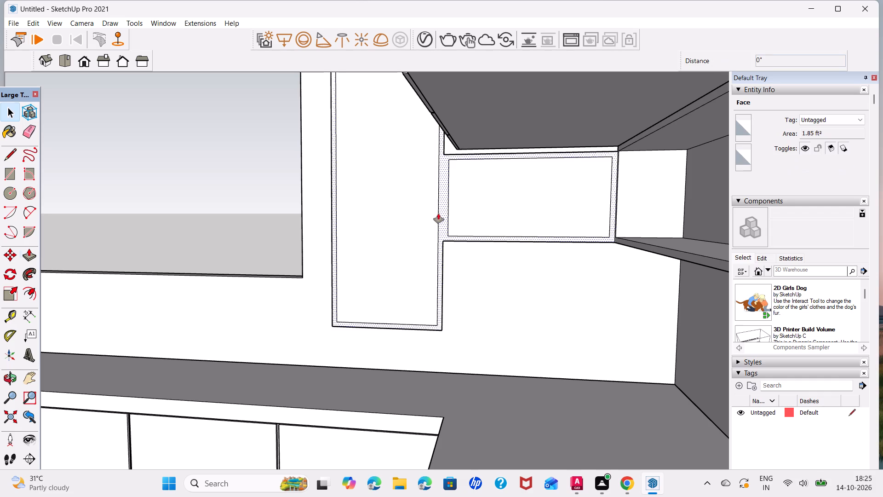
{"action": "key", "text": "1"}
{"action": "key", "text": "Return"}
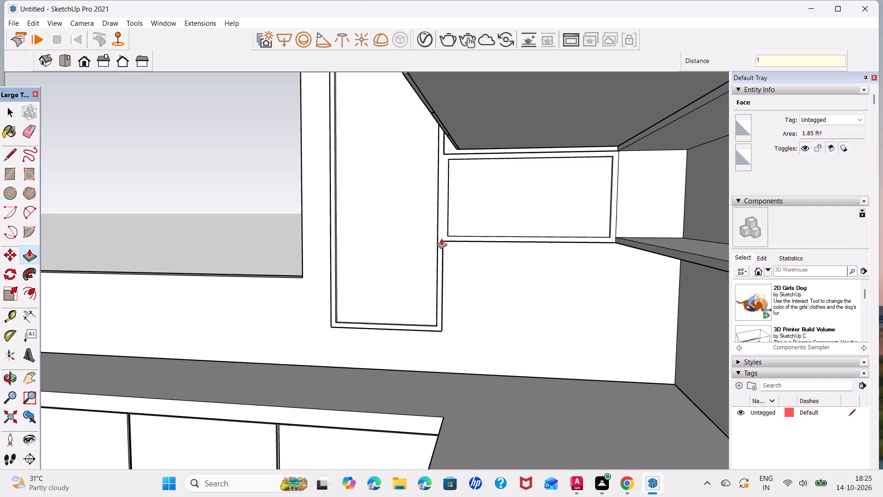
{"action": "left_click", "coordinate": [441, 231]}
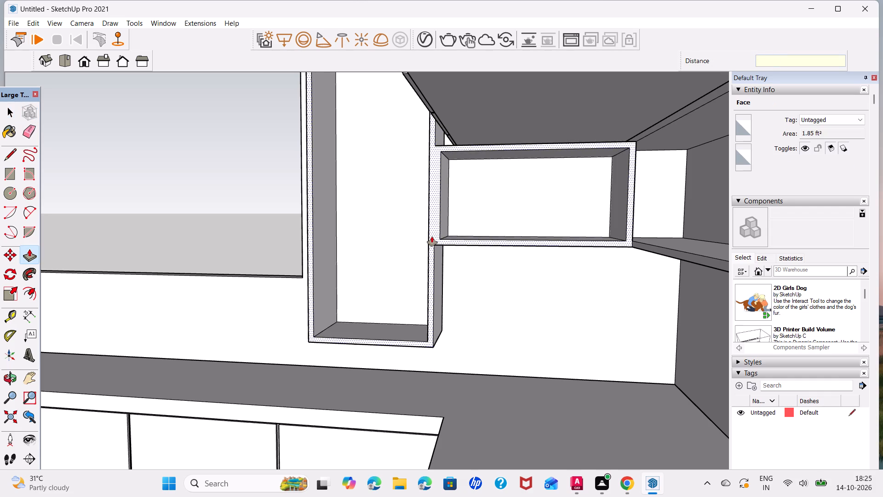
{"action": "type", "text": "1'"}
{"action": "key", "text": "Return"}
{"action": "key", "text": "space"}
Copy the upright unit's inner bottom back edge to its inner top edge, dividing the span into 4 equal spaces.
{"action": "scroll", "coordinate": [401, 265], "scroll_direction": "down", "scroll_amount": 7}
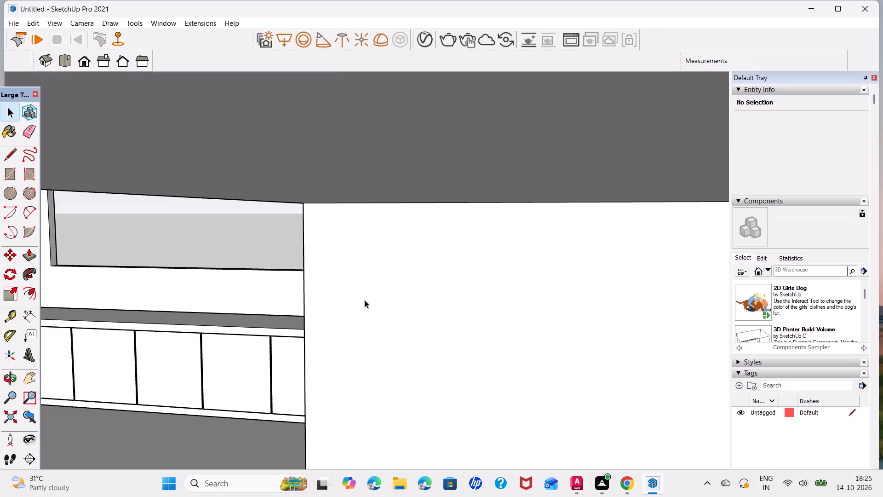
{"action": "left_click", "coordinate": [10, 422]}
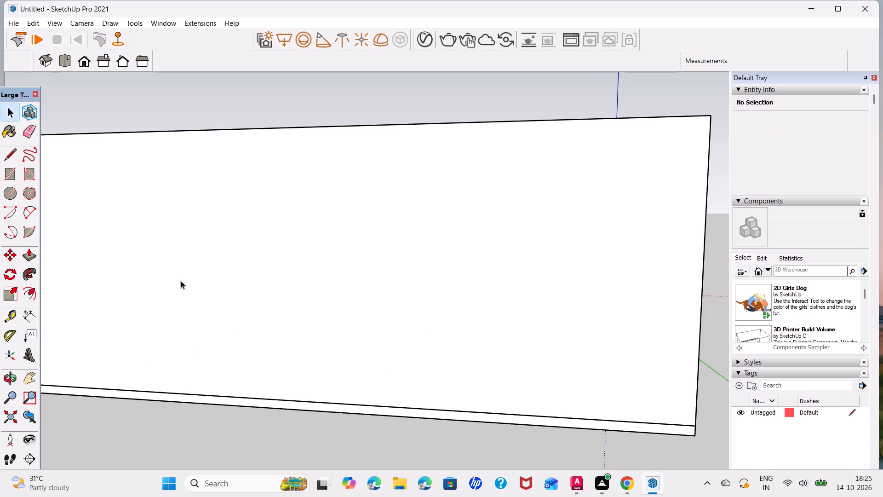
{"action": "middle_click_drag", "start_coordinate": [121, 259], "coordinate": [524, 324]}
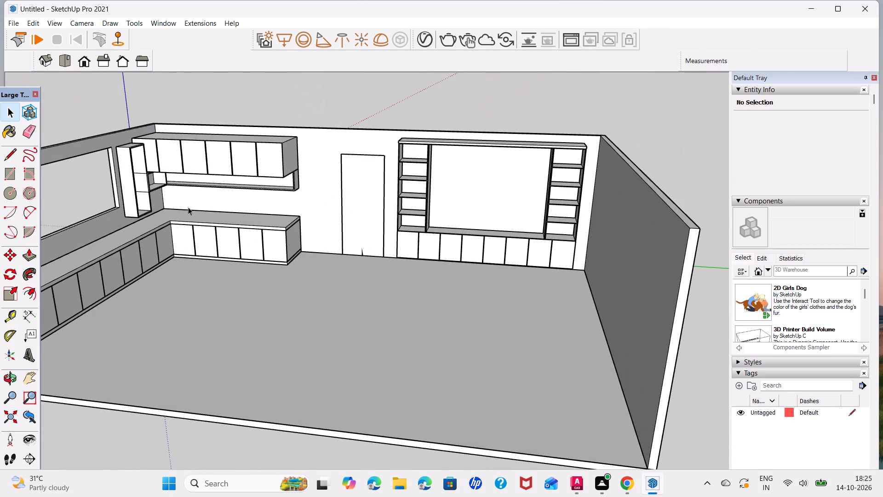
{"action": "scroll", "coordinate": [113, 180], "scroll_direction": "up", "scroll_amount": 6}
{"action": "middle_click_drag", "start_coordinate": [226, 220], "coordinate": [52, 205]}
{"action": "scroll", "coordinate": [237, 179], "scroll_direction": "up", "scroll_amount": 5}
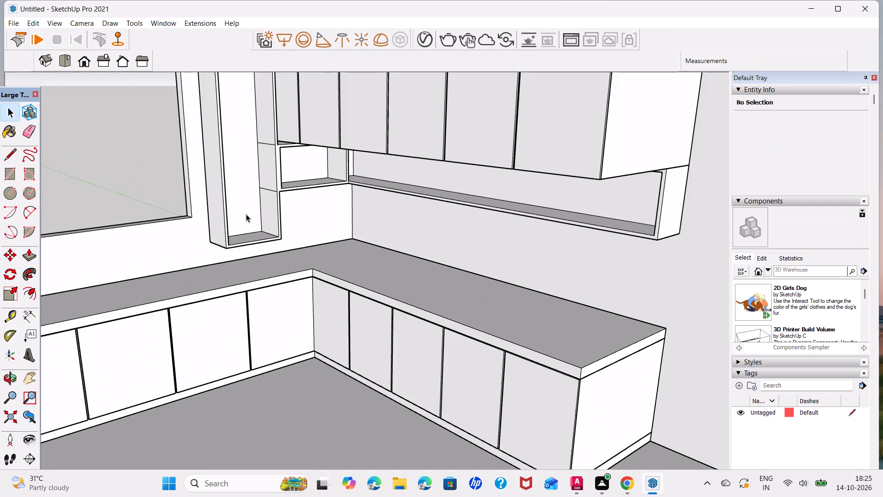
{"action": "middle_click_drag", "start_coordinate": [246, 213], "coordinate": [146, 196]}
{"action": "left_click", "coordinate": [276, 231]}
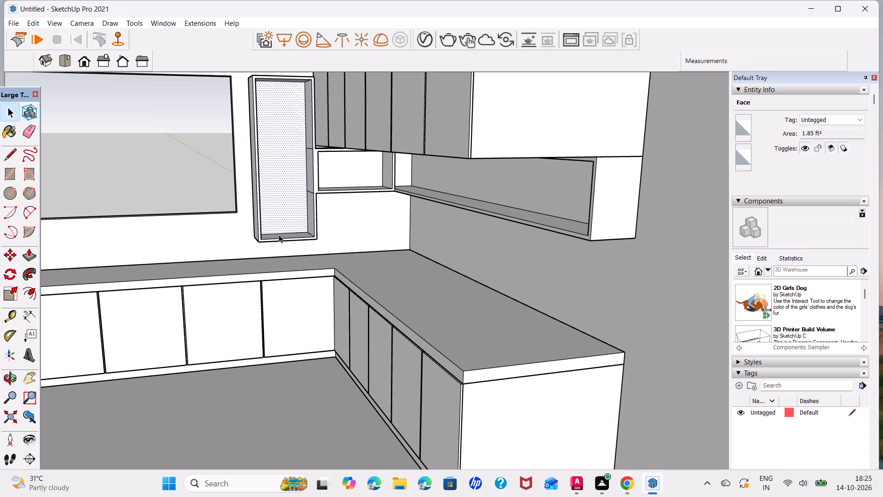
{"action": "left_click", "coordinate": [279, 235]}
{"action": "scroll", "coordinate": [282, 233], "scroll_direction": "up", "scroll_amount": 6}
{"action": "key", "text": "m"}
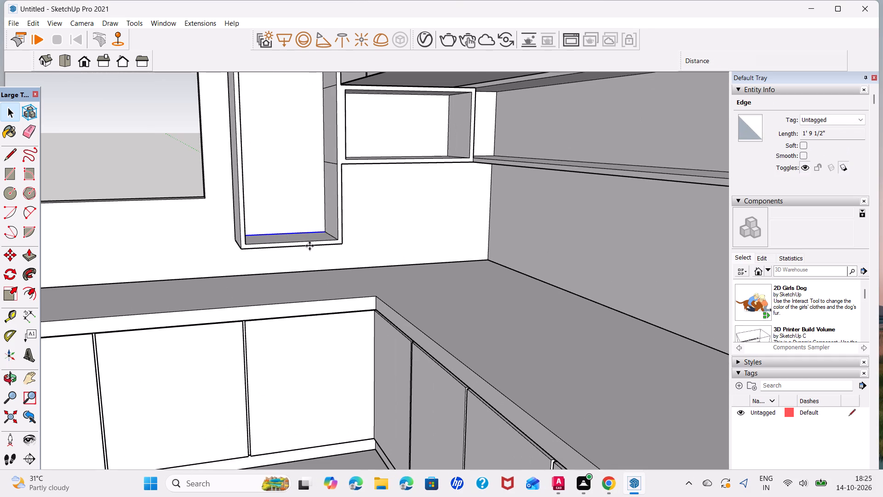
{"action": "left_click", "coordinate": [322, 230]}
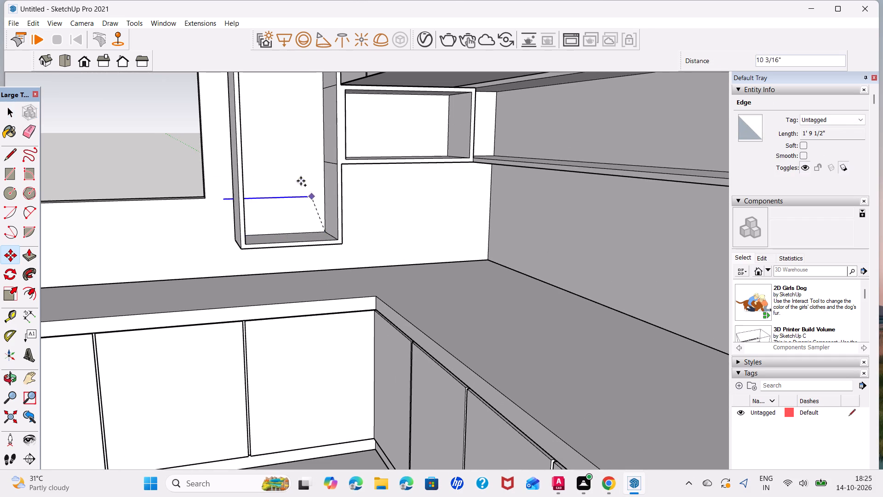
{"action": "scroll", "coordinate": [302, 173], "scroll_direction": "down", "scroll_amount": 5}
{"action": "middle_click_drag", "start_coordinate": [308, 162], "coordinate": [307, 236]}
{"action": "middle_click_drag", "start_coordinate": [305, 147], "coordinate": [304, 102]}
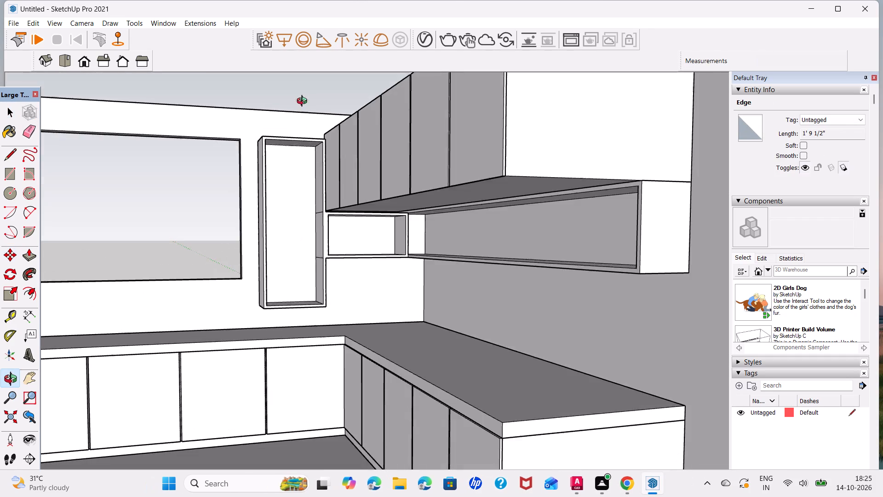
{"action": "middle_click_drag", "start_coordinate": [304, 102], "coordinate": [310, 116]}
{"action": "scroll", "coordinate": [306, 144], "scroll_direction": "up", "scroll_amount": 6}
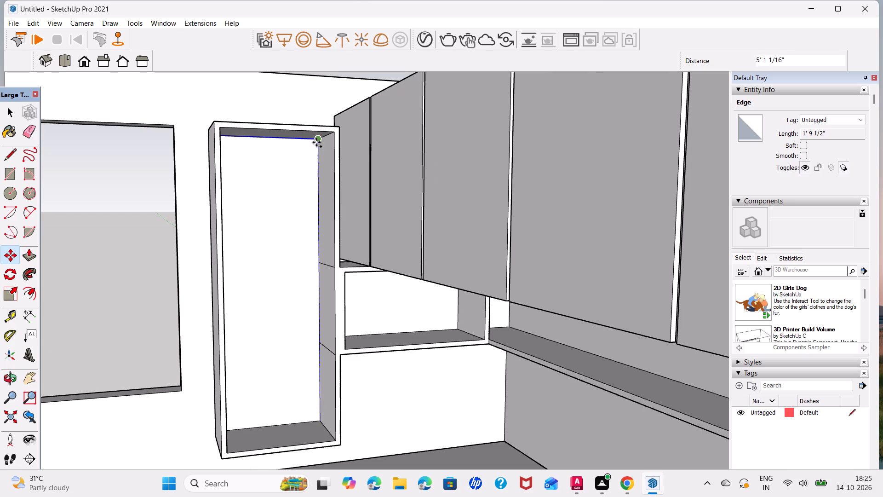
{"action": "left_click", "coordinate": [316, 140]}
{"action": "key", "text": "slash"}
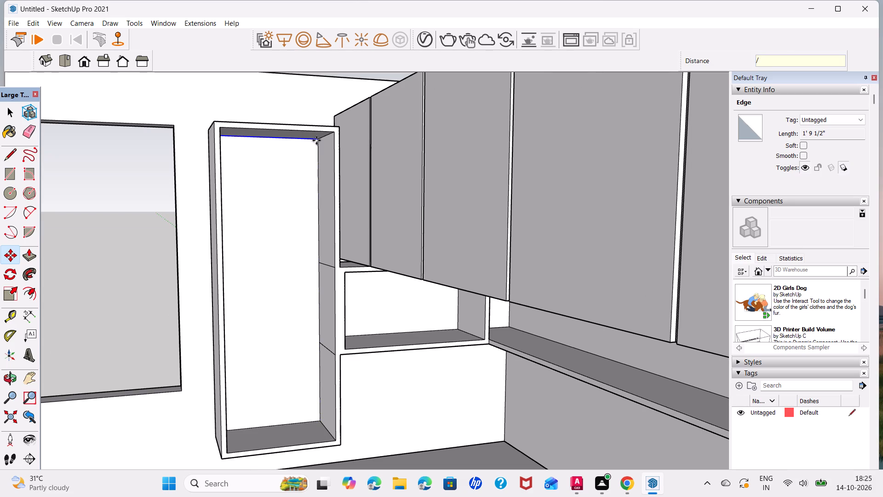
{"action": "key", "text": "4"}
{"action": "key", "text": "Return"}
{"action": "key", "text": "space"}
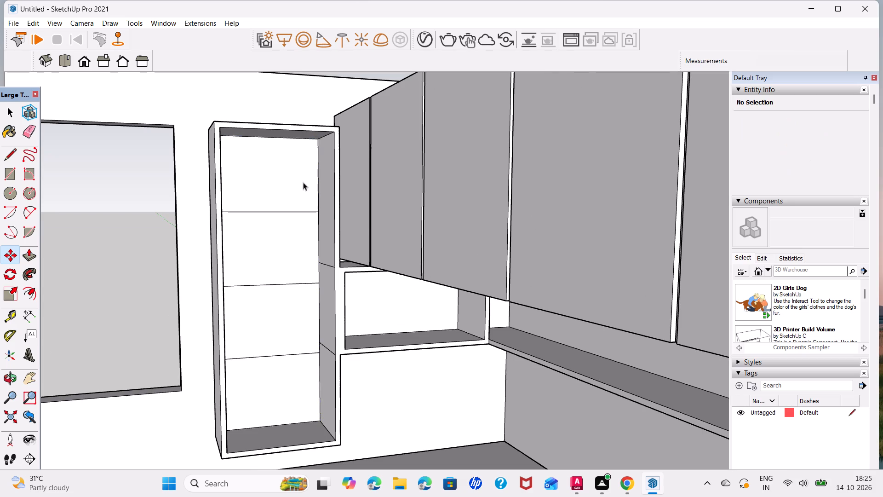
Copy the uppermost division line in the upright unit upward by 0.2".
{"action": "scroll", "coordinate": [285, 218], "scroll_direction": "up", "scroll_amount": 2}
{"action": "middle_click_drag", "start_coordinate": [283, 230], "coordinate": [258, 215]}
{"action": "left_click", "coordinate": [255, 213]}
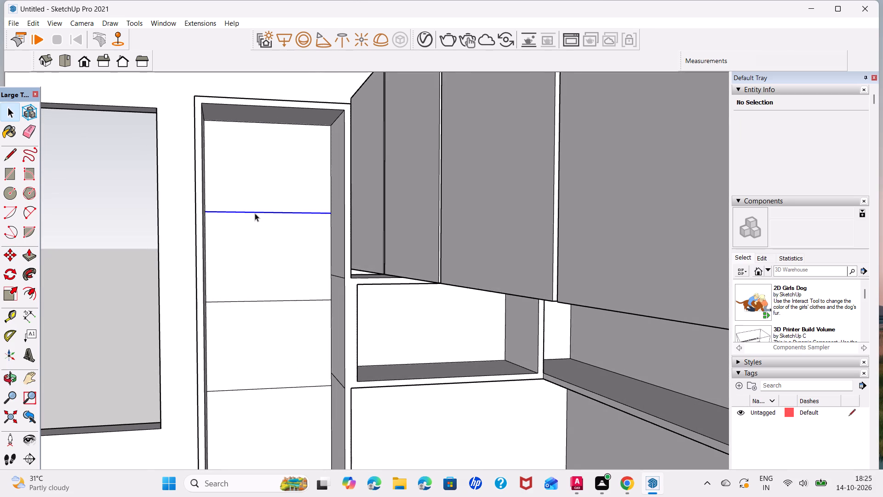
{"action": "scroll", "coordinate": [204, 219], "scroll_direction": "up", "scroll_amount": 3}
{"action": "key", "text": "m"}
{"action": "scroll", "coordinate": [206, 211], "scroll_direction": "up", "scroll_amount": 5}
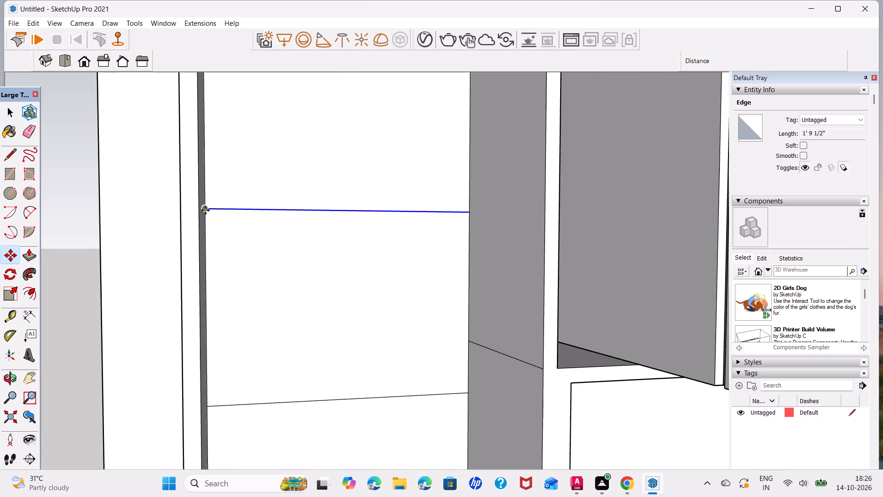
{"action": "left_click", "coordinate": [206, 207]}
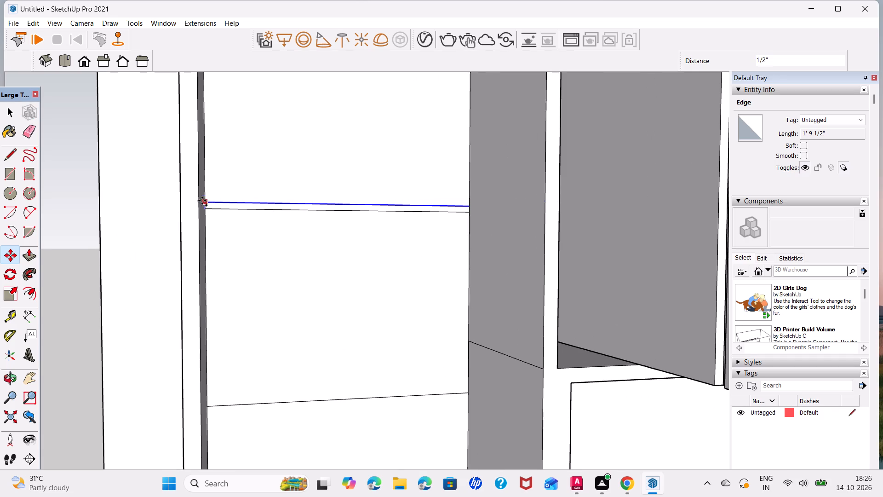
{"action": "scroll", "coordinate": [204, 202], "scroll_direction": "up", "scroll_amount": 7}
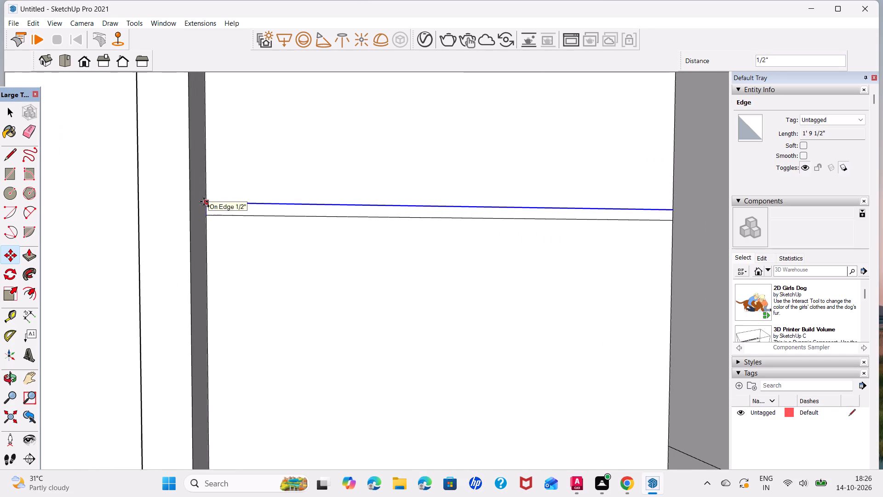
{"action": "key", "text": "0"}
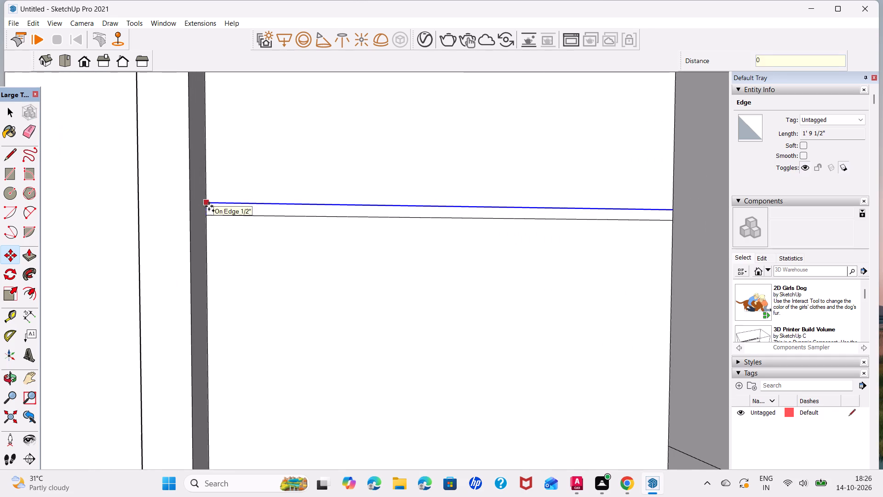
{"action": "key", "text": "period"}
{"action": "key", "text": "2"}
{"action": "key", "text": "Return"}
Copy the raised line downward by 0.5" to form the shelf thickness strip.
{"action": "scroll", "coordinate": [209, 208], "scroll_direction": "up", "scroll_amount": 4}
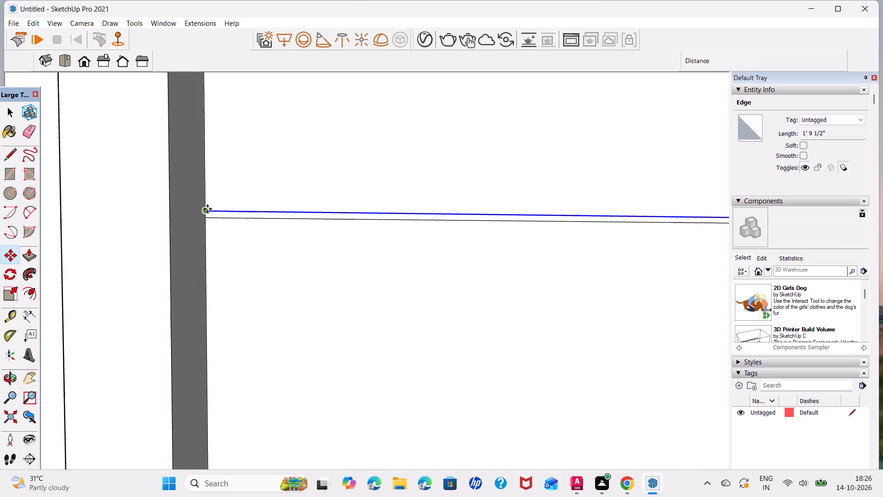
{"action": "scroll", "coordinate": [207, 209], "scroll_direction": "up", "scroll_amount": 3}
{"action": "left_click", "coordinate": [201, 213]}
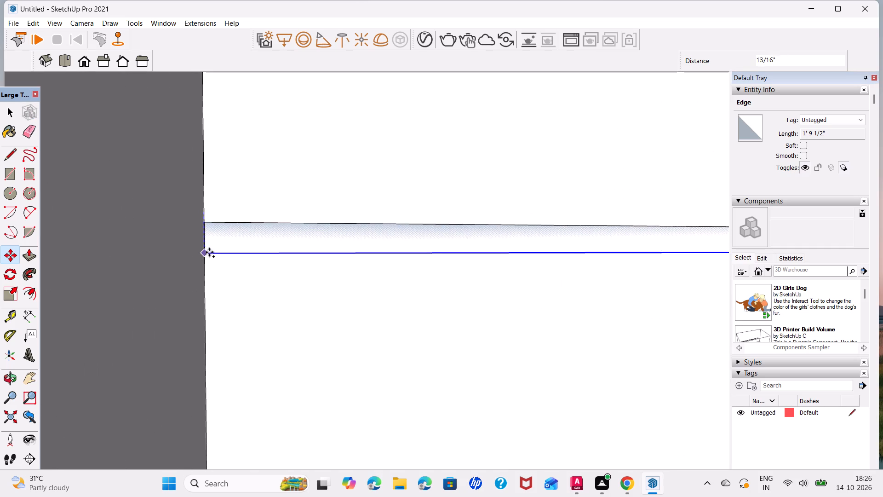
{"action": "type", "text": "0.5"}
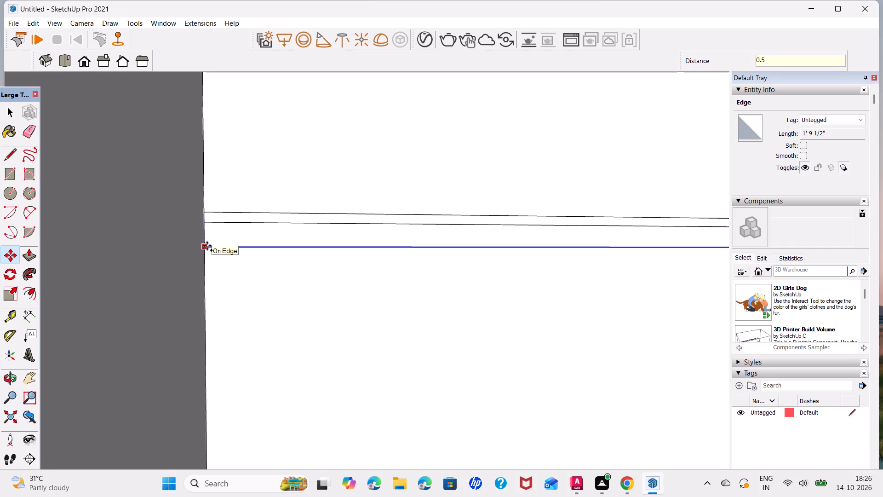
{"action": "key", "text": "Return"}
{"action": "key", "text": "space"}
Delete the original division line between the two copied shelf lines.
{"action": "left_click", "coordinate": [216, 223]}
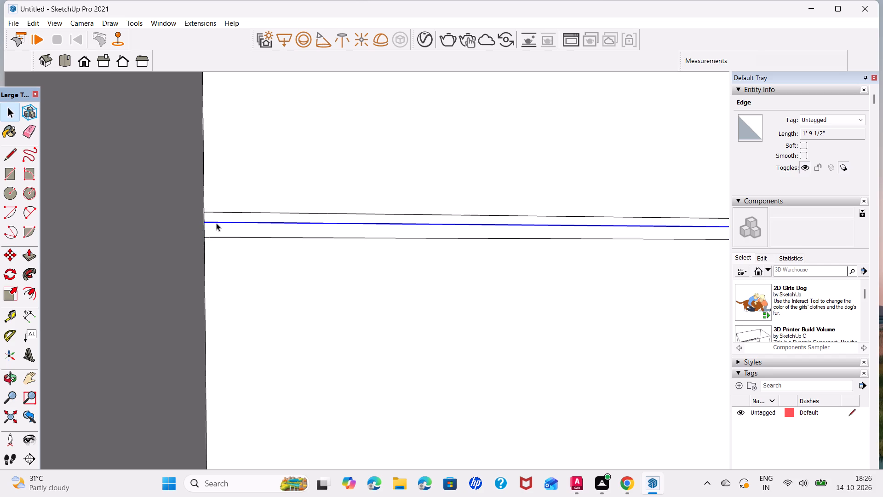
{"action": "key", "text": "Delete"}
Copy the 0.5" shelf strip from its side midpoint down onto the middle division line of the upright unit.
{"action": "left_click", "coordinate": [222, 231]}
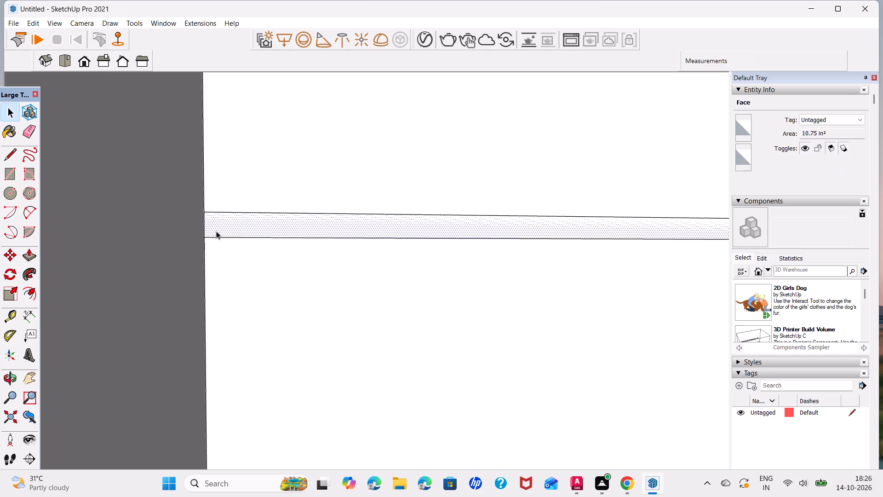
{"action": "key", "text": "m"}
{"action": "scroll", "coordinate": [203, 221], "scroll_direction": "up", "scroll_amount": 5}
{"action": "left_click", "coordinate": [203, 227]}
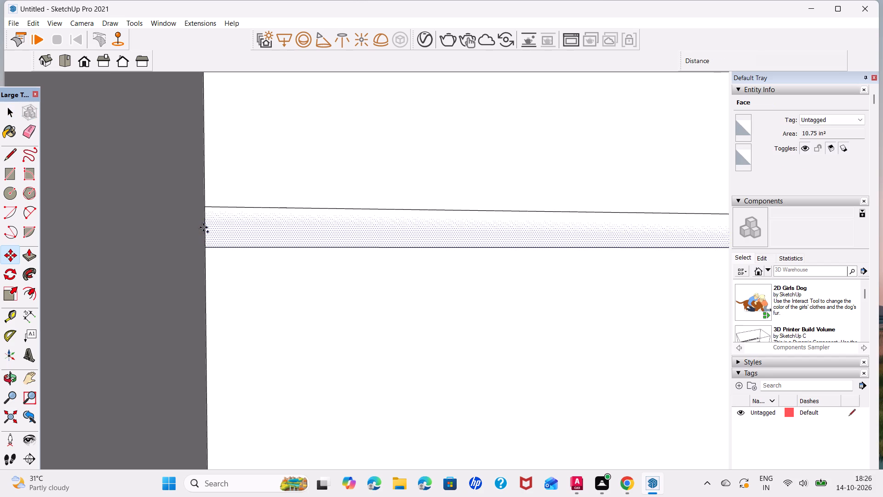
{"action": "scroll", "coordinate": [208, 343], "scroll_direction": "down", "scroll_amount": 13}
{"action": "middle_click_drag", "start_coordinate": [211, 390], "coordinate": [213, 243]}
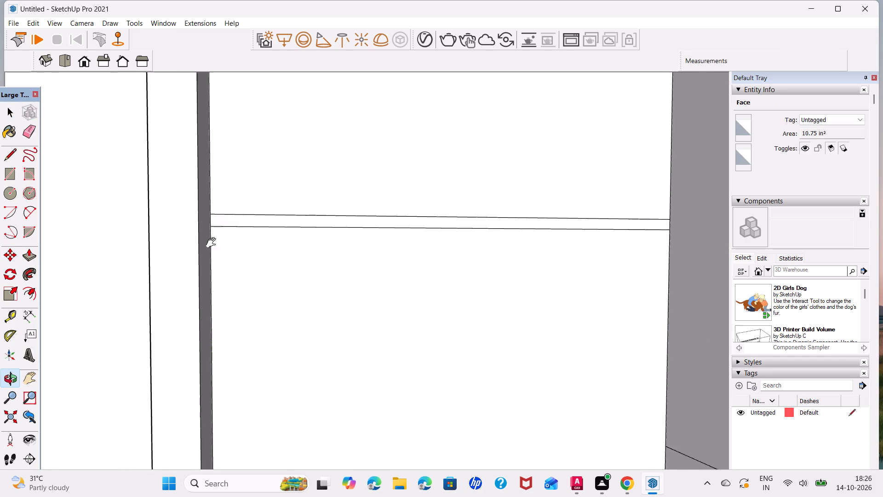
{"action": "middle_click_drag", "start_coordinate": [213, 243], "coordinate": [212, 220]}
{"action": "scroll", "coordinate": [214, 270], "scroll_direction": "down", "scroll_amount": 8}
{"action": "middle_click_drag", "start_coordinate": [216, 327], "coordinate": [211, 250], "text": "shift"}
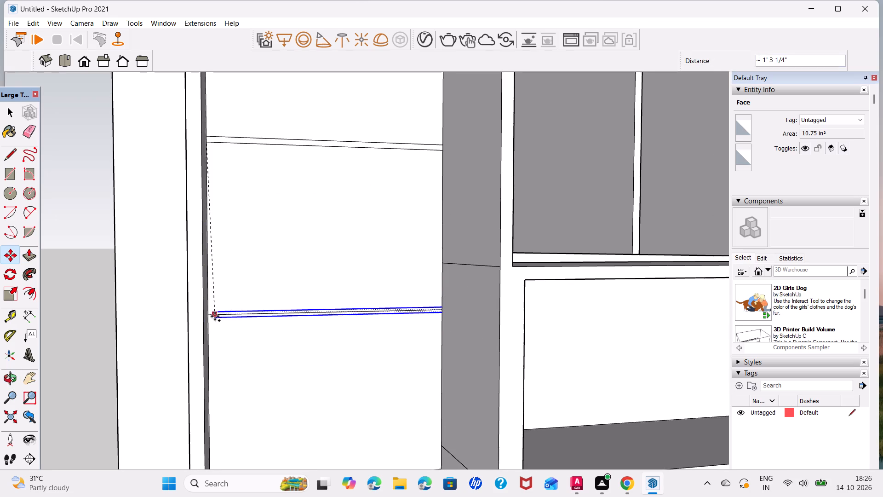
{"action": "scroll", "coordinate": [215, 316], "scroll_direction": "up", "scroll_amount": 6}
{"action": "left_click", "coordinate": [204, 313]}
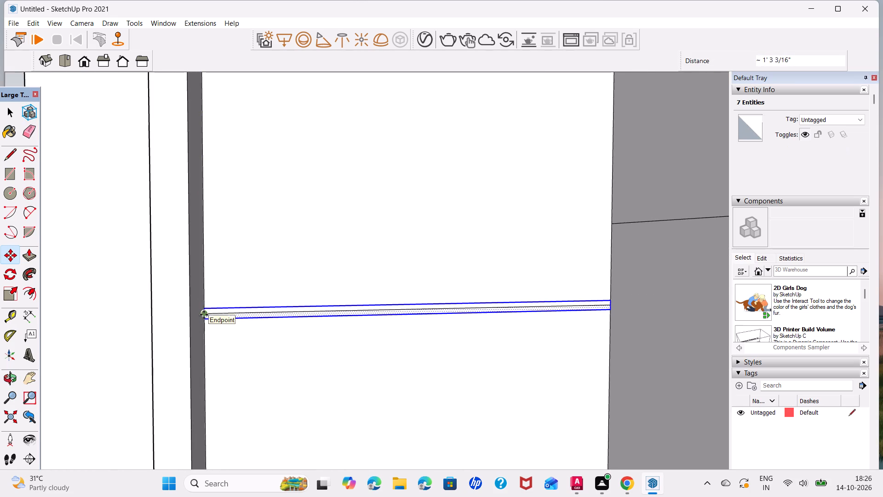
Copy the 0.5" shelf strip from its side midpoint down onto the lowest division line of the upright unit.
{"action": "left_click", "coordinate": [204, 315]}
{"action": "scroll", "coordinate": [199, 384], "scroll_direction": "down", "scroll_amount": 7}
{"action": "middle_click_drag", "start_coordinate": [199, 389], "coordinate": [209, 218], "text": "shift"}
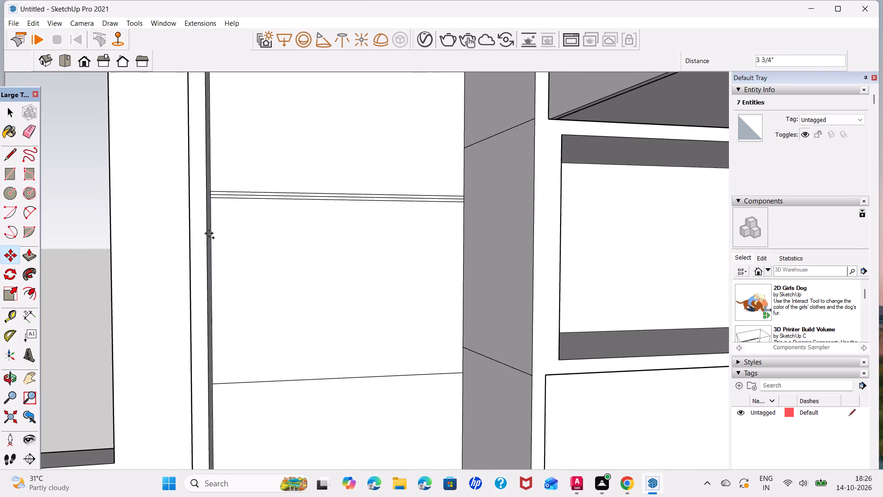
{"action": "scroll", "coordinate": [212, 384], "scroll_direction": "up", "scroll_amount": 7}
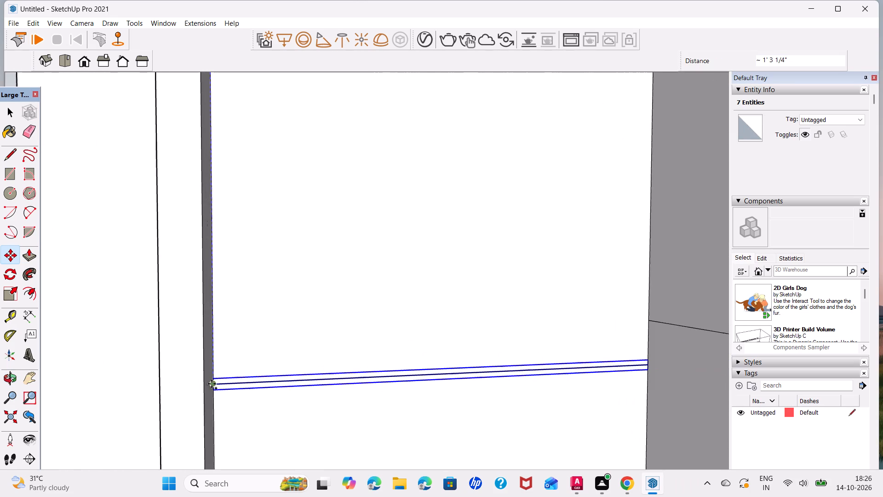
{"action": "left_click", "coordinate": [214, 385]}
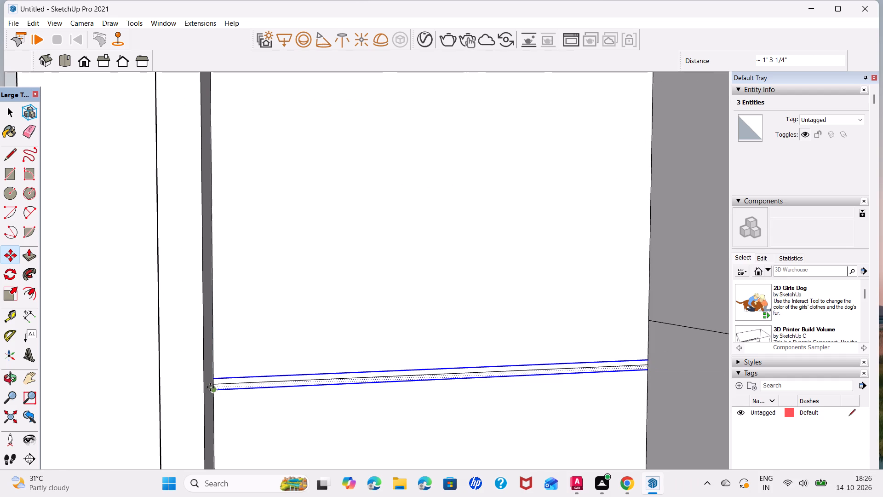
{"action": "left_click", "coordinate": [210, 387]}
{"action": "scroll", "coordinate": [213, 416], "scroll_direction": "down", "scroll_amount": 8}
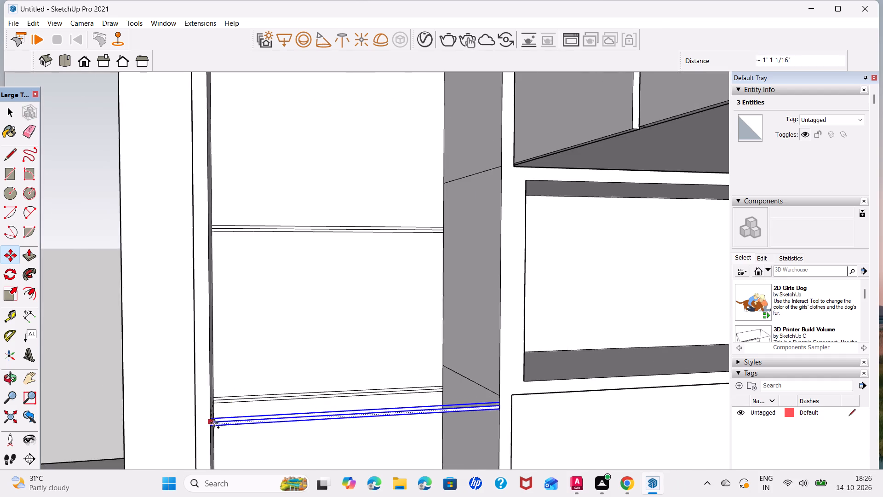
{"action": "middle_click_drag", "start_coordinate": [214, 423], "coordinate": [220, 195], "text": "shift"}
{"action": "key", "text": "space"}
Delete the original division lines running through the lowest and middle shelf strips of the upright unit.
{"action": "scroll", "coordinate": [283, 179], "scroll_direction": "up", "scroll_amount": 2}
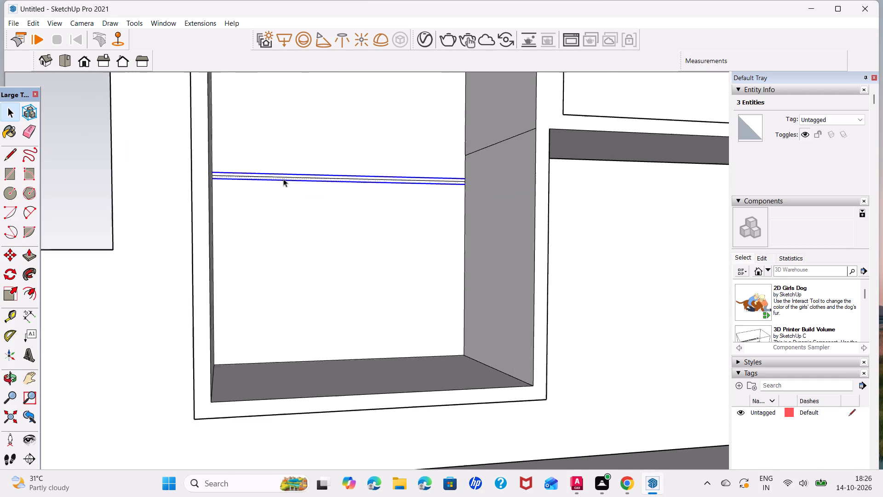
{"action": "scroll", "coordinate": [283, 179], "scroll_direction": "up", "scroll_amount": 3}
{"action": "left_click", "coordinate": [290, 178]}
{"action": "key", "text": "Delete"}
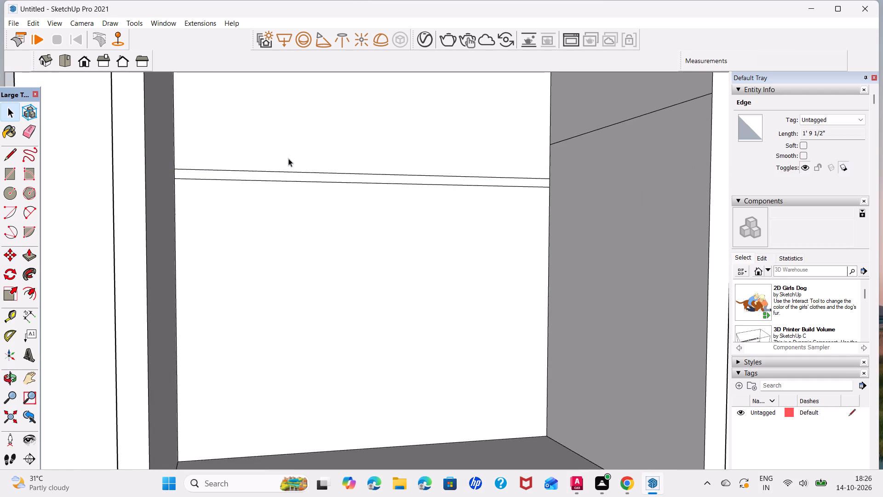
{"action": "scroll", "coordinate": [286, 153], "scroll_direction": "down", "scroll_amount": 6}
{"action": "middle_click_drag", "start_coordinate": [280, 150], "coordinate": [271, 424], "text": "shift"}
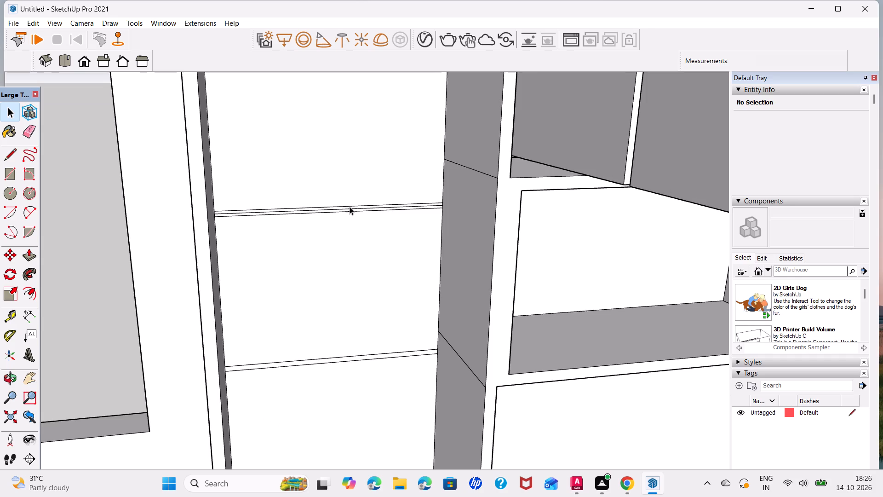
{"action": "scroll", "coordinate": [350, 207], "scroll_direction": "up", "scroll_amount": 4}
{"action": "left_click", "coordinate": [364, 208]}
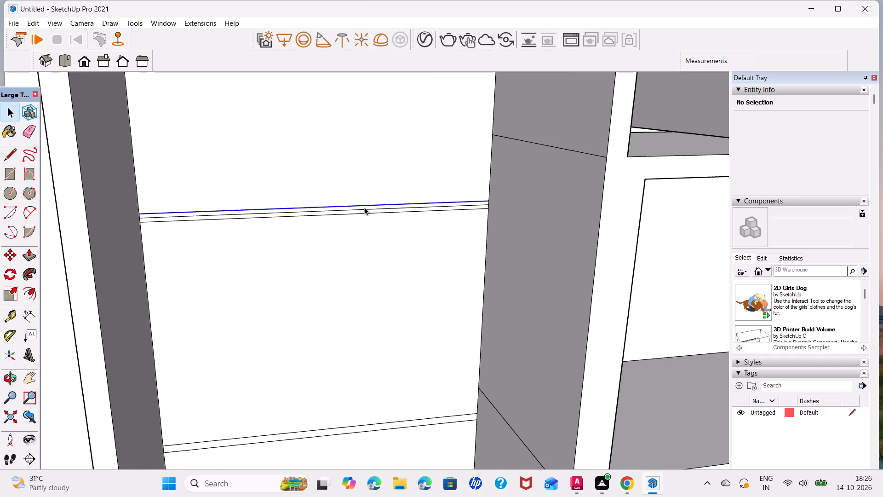
{"action": "left_click", "coordinate": [365, 208]}
{"action": "key", "text": "Delete"}
Push/Pull all three shelf strips in the upright unit outward by 1' 1" to the unit's front edge.
{"action": "scroll", "coordinate": [341, 197], "scroll_direction": "down", "scroll_amount": 5}
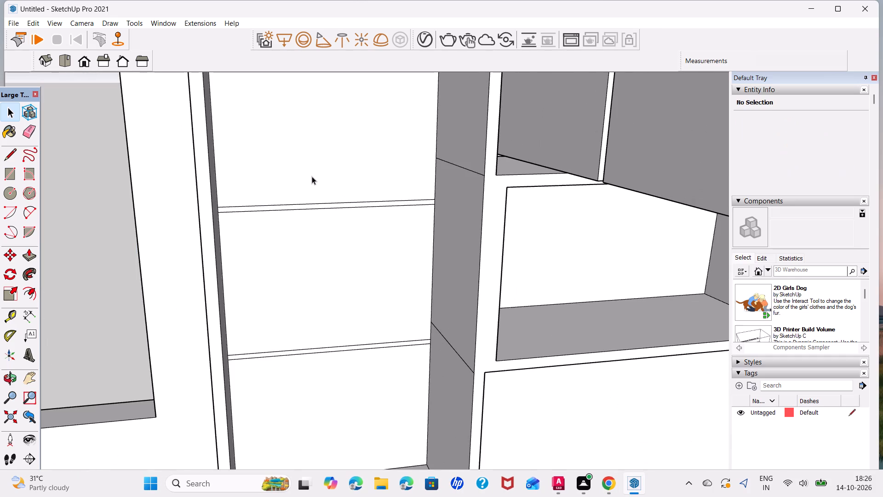
{"action": "middle_click_drag", "start_coordinate": [313, 172], "coordinate": [314, 356], "text": "shift"}
{"action": "scroll", "coordinate": [361, 236], "scroll_direction": "down", "scroll_amount": 3}
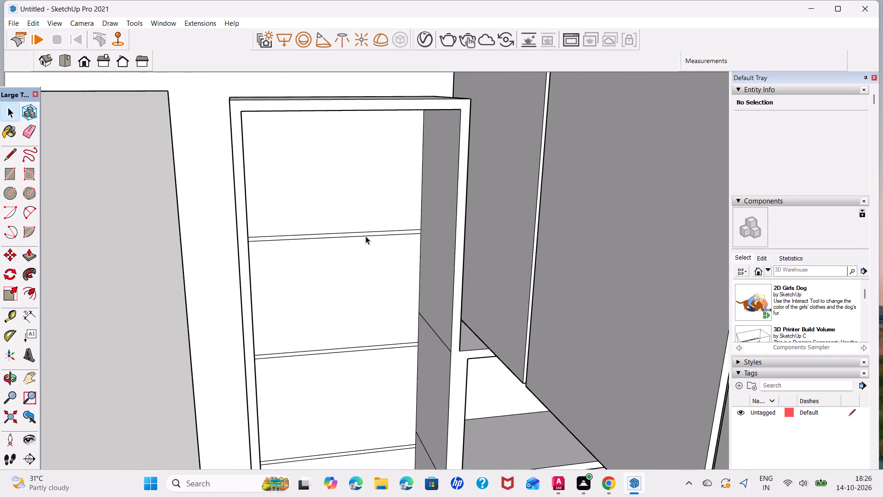
{"action": "scroll", "coordinate": [369, 232], "scroll_direction": "up", "scroll_amount": 3}
{"action": "left_click", "coordinate": [373, 234]}
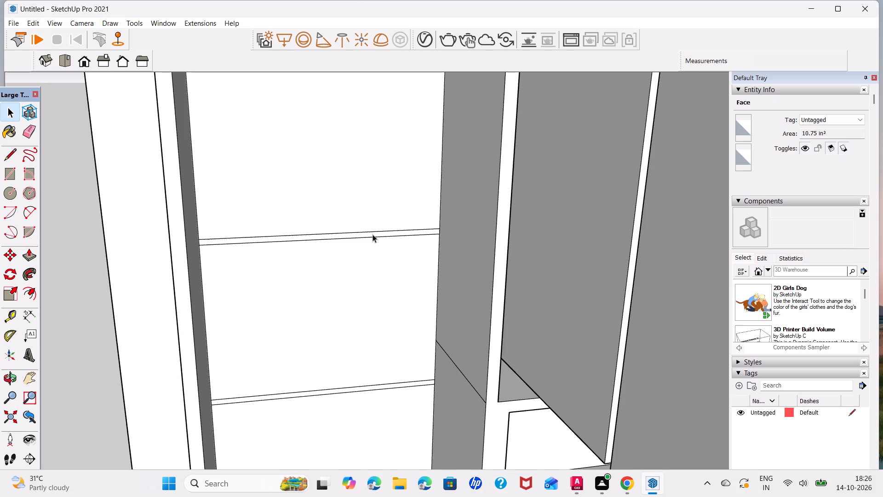
{"action": "key", "text": "p"}
{"action": "left_click", "coordinate": [373, 234]}
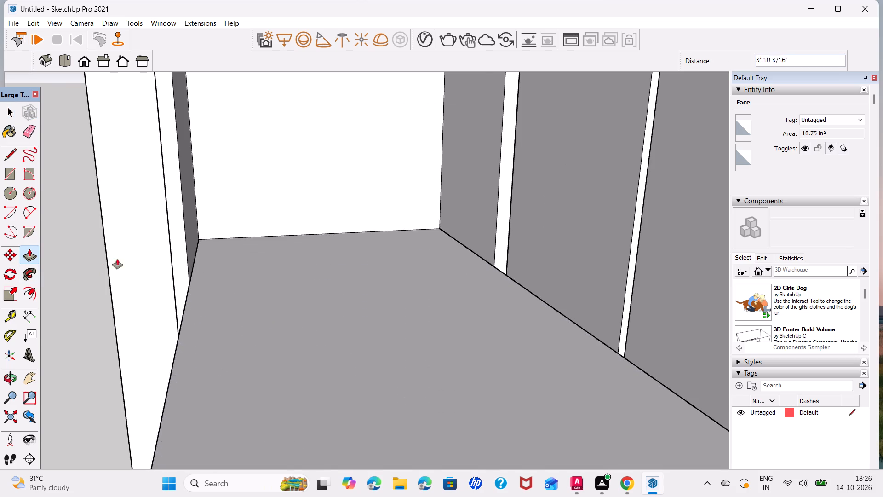
{"action": "left_click", "coordinate": [168, 243]}
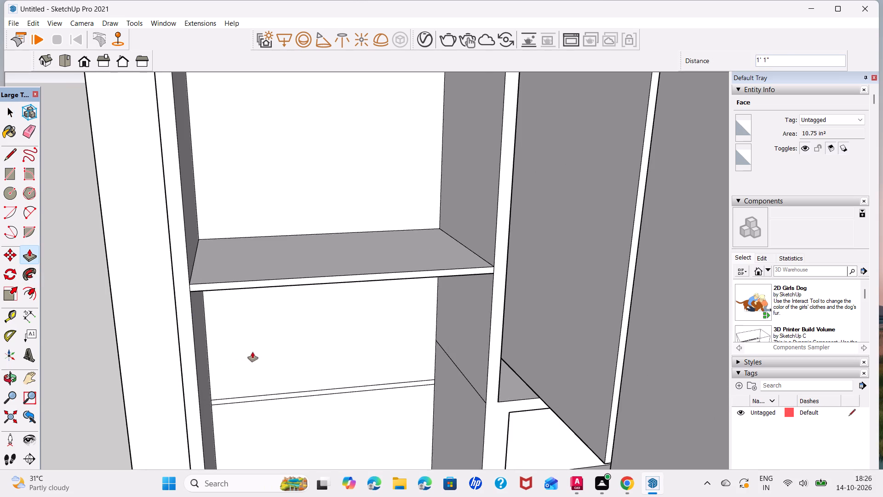
{"action": "middle_click_drag", "start_coordinate": [255, 352], "coordinate": [215, 203]}
{"action": "double_click", "coordinate": [225, 253]}
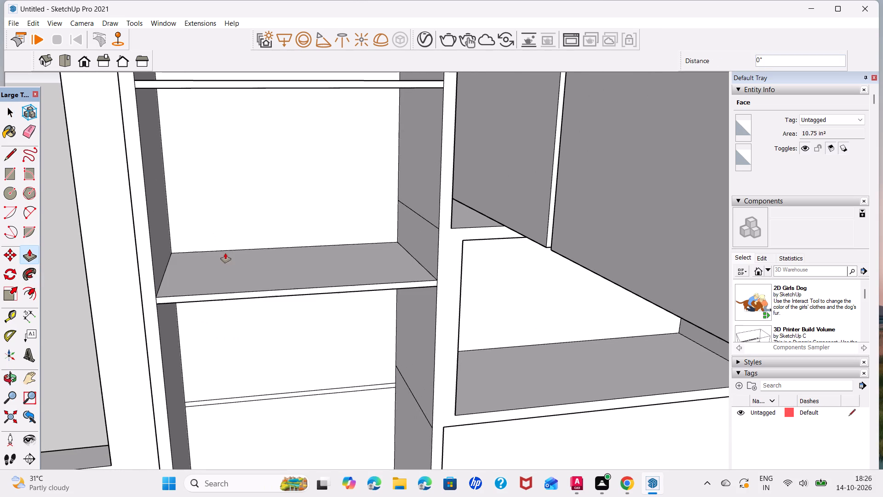
{"action": "double_click", "coordinate": [235, 400]}
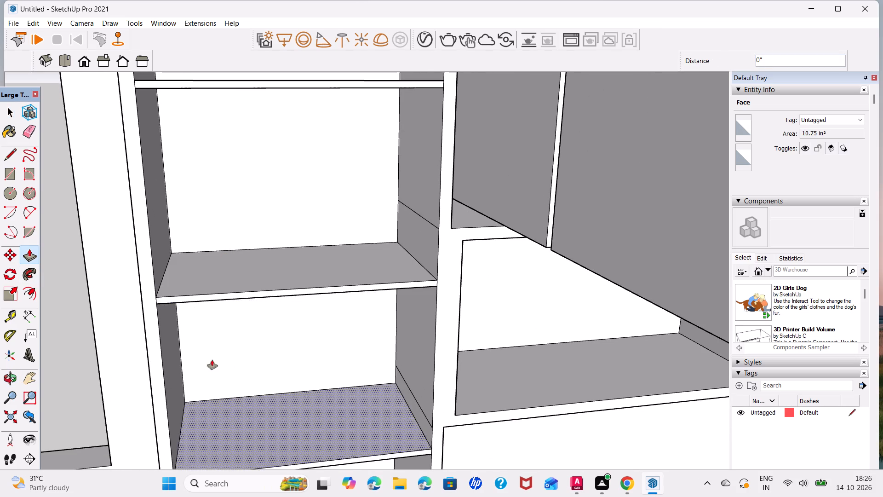
{"action": "key", "text": "space"}
Examine the upright unit's shelves together with the overhead cabinet and the surrounding room from several angles.
{"action": "scroll", "coordinate": [206, 344], "scroll_direction": "down", "scroll_amount": 9}
{"action": "middle_click_drag", "start_coordinate": [212, 348], "coordinate": [259, 223]}
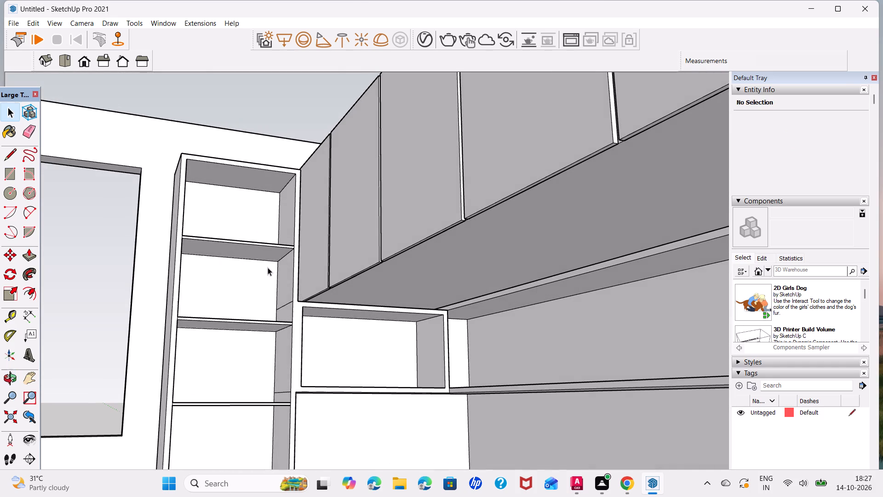
{"action": "scroll", "coordinate": [334, 346], "scroll_direction": "down", "scroll_amount": 5}
{"action": "middle_click_drag", "start_coordinate": [314, 358], "coordinate": [227, 406]}
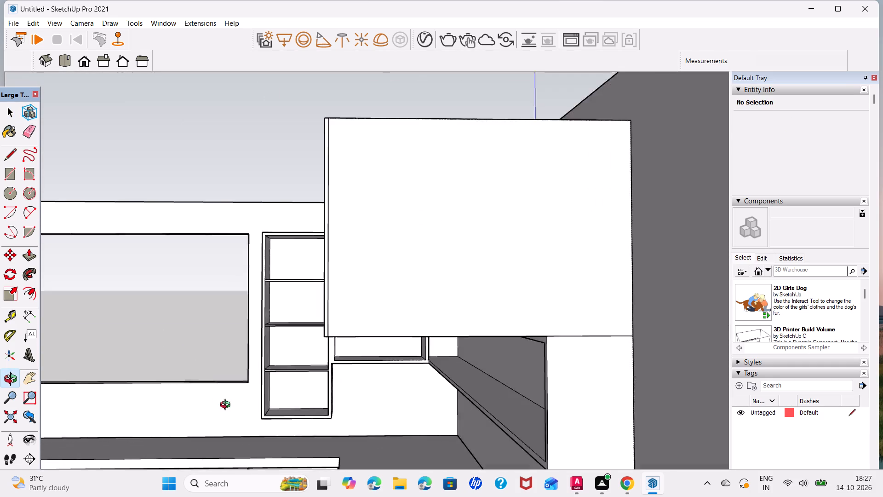
{"action": "middle_click_drag", "start_coordinate": [227, 406], "coordinate": [550, 372]}
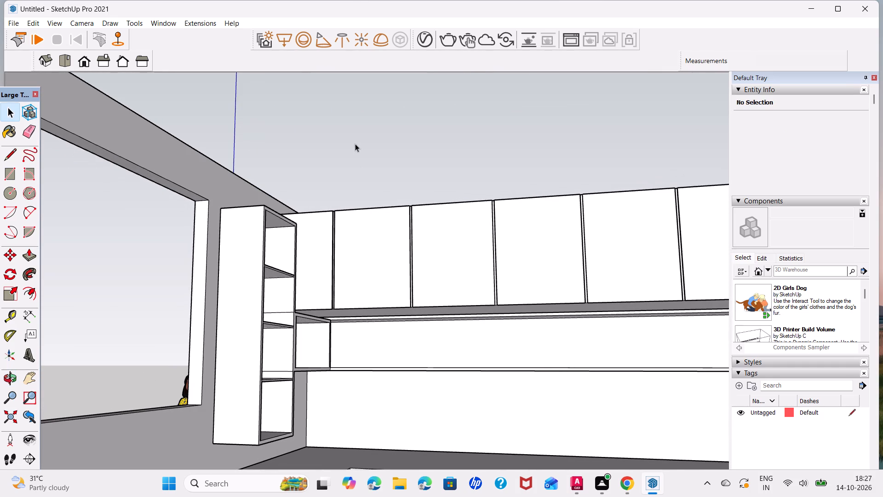
{"action": "left_click", "coordinate": [355, 142]}
{"action": "scroll", "coordinate": [308, 273], "scroll_direction": "down", "scroll_amount": 7}
{"action": "middle_click_drag", "start_coordinate": [349, 335], "coordinate": [385, 353]}
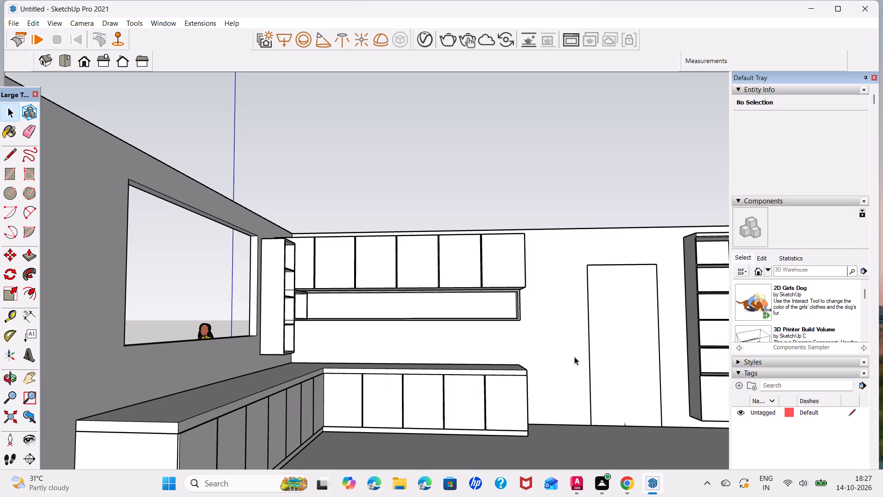
Move the door face about 10 1/2" along the wall toward the wall unit.
{"action": "left_click", "coordinate": [630, 393]}
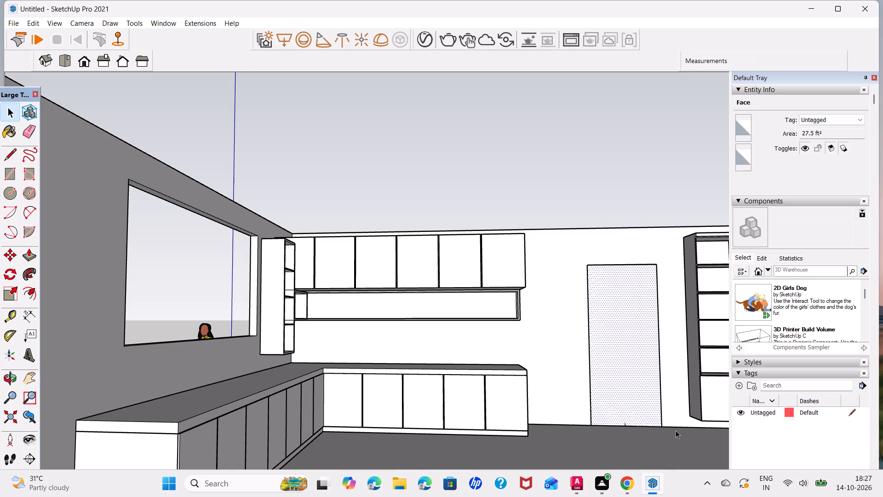
{"action": "key", "text": "m"}
{"action": "left_click", "coordinate": [665, 428]}
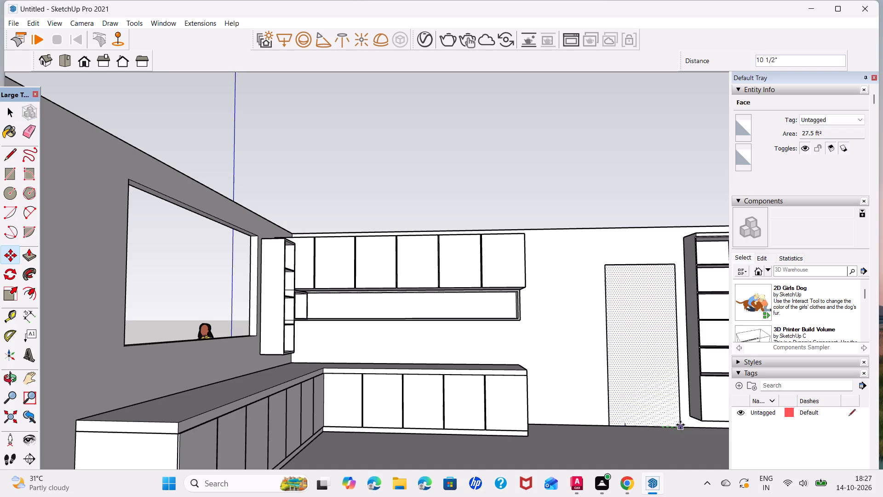
{"action": "left_click", "coordinate": [680, 425]}
{"action": "key", "text": "space"}
Review the whole room layout from a raised overall view, including the counter, shelving, door and wall unit.
{"action": "scroll", "coordinate": [592, 399], "scroll_direction": "down", "scroll_amount": 5}
{"action": "middle_click_drag", "start_coordinate": [496, 416], "coordinate": [488, 418]}
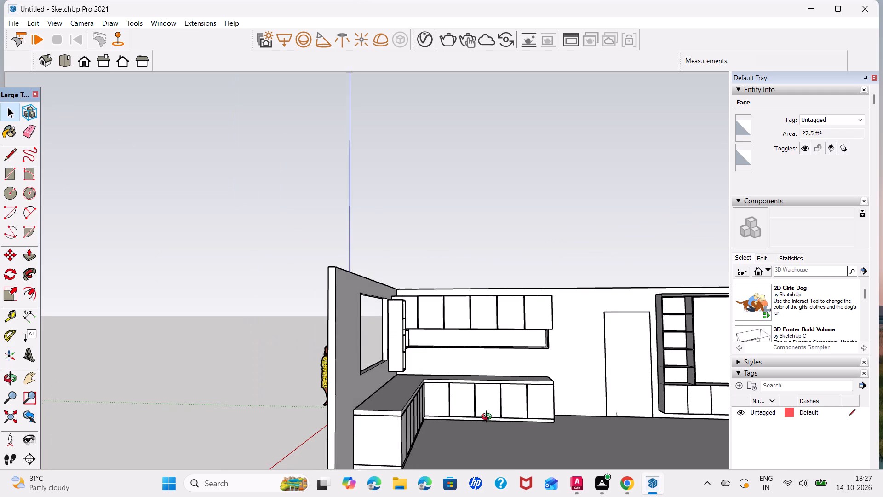
{"action": "middle_click_drag", "start_coordinate": [488, 418], "coordinate": [394, 404]}
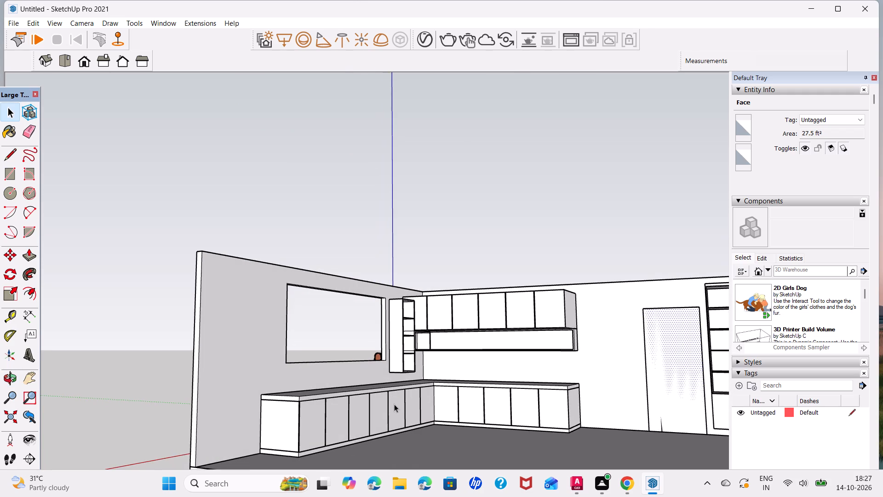
{"action": "scroll", "coordinate": [419, 387], "scroll_direction": "down", "scroll_amount": 2}
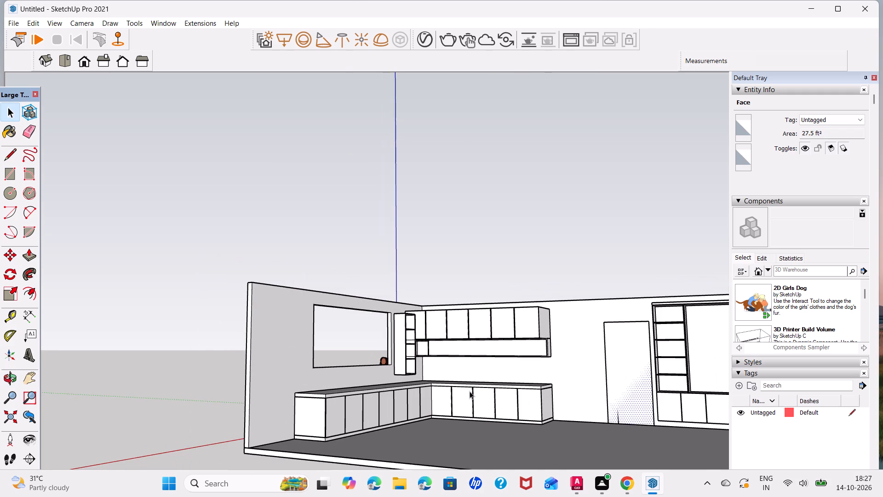
{"action": "middle_click_drag", "start_coordinate": [480, 393], "coordinate": [439, 312]}
{"action": "scroll", "coordinate": [420, 342], "scroll_direction": "down", "scroll_amount": 4}
{"action": "middle_click_drag", "start_coordinate": [417, 354], "coordinate": [496, 432]}
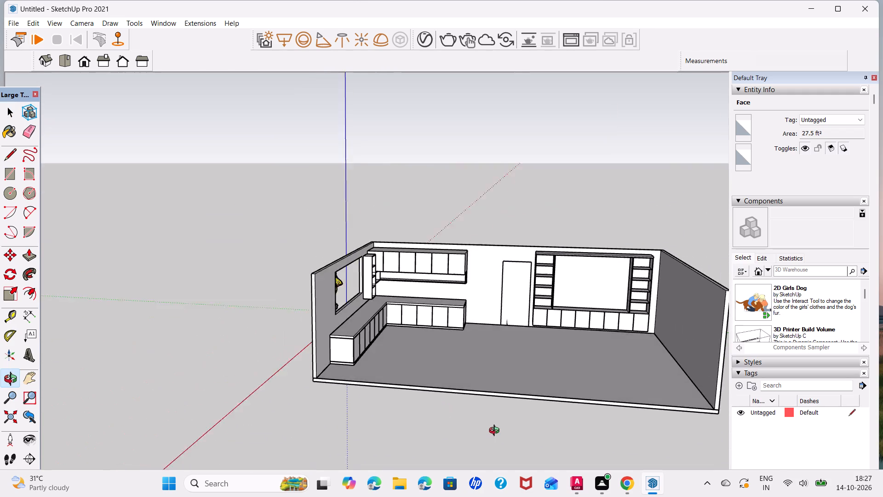
{"action": "middle_click_drag", "start_coordinate": [496, 432], "coordinate": [539, 442]}
{"action": "middle_click_drag", "start_coordinate": [471, 322], "coordinate": [405, 324]}
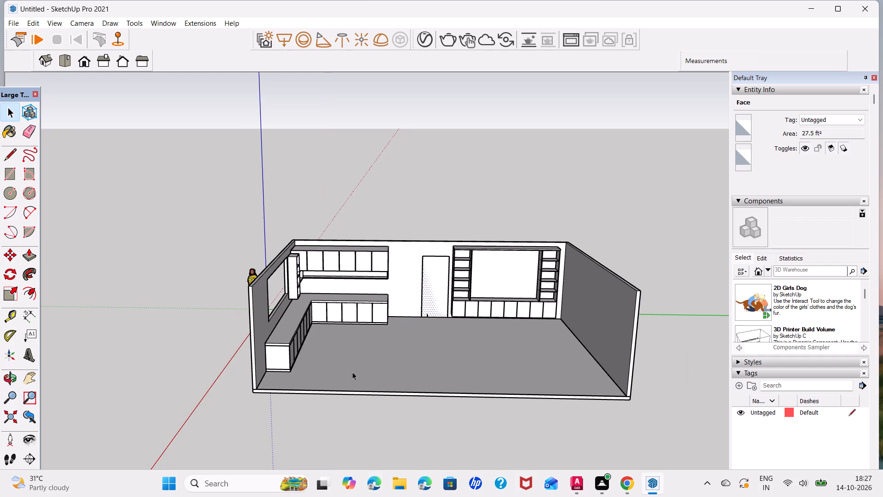
{"action": "scroll", "coordinate": [352, 372], "scroll_direction": "up", "scroll_amount": 3}
{"action": "middle_click_drag", "start_coordinate": [392, 349], "coordinate": [391, 349], "text": "shift"}
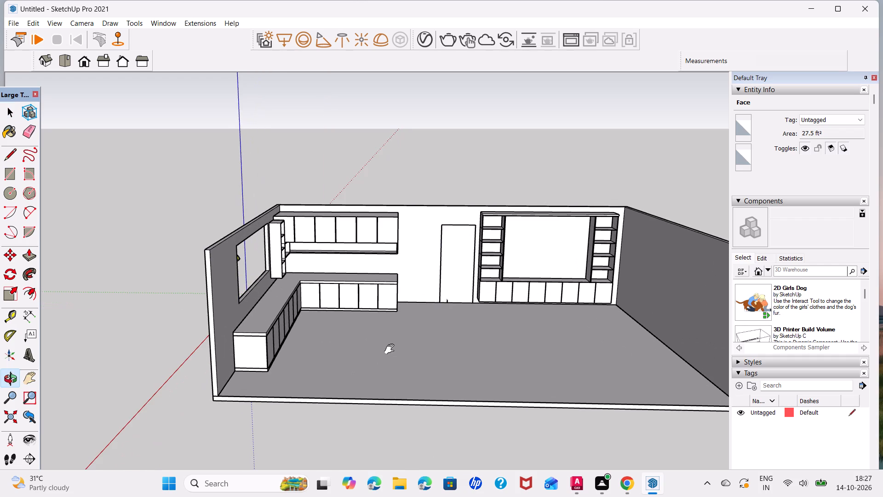
{"action": "middle_click_drag", "start_coordinate": [391, 349], "coordinate": [321, 347], "text": "shift"}
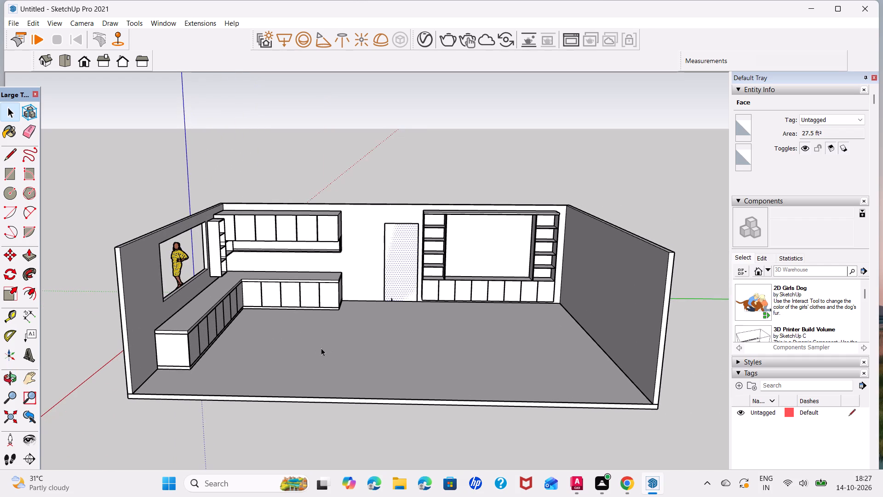
{"action": "scroll", "coordinate": [304, 350], "scroll_direction": "up", "scroll_amount": 2}
{"action": "middle_click_drag", "start_coordinate": [290, 373], "coordinate": [307, 391]}
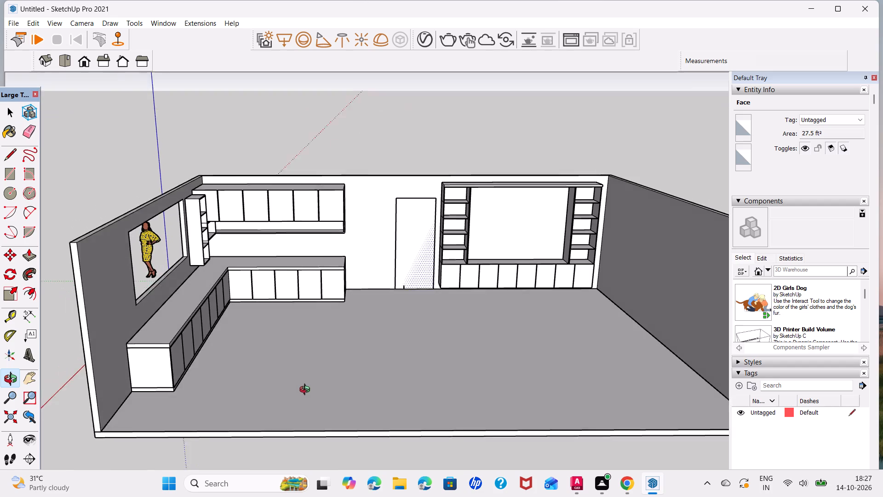
{"action": "middle_click_drag", "start_coordinate": [307, 391], "coordinate": [302, 410]}
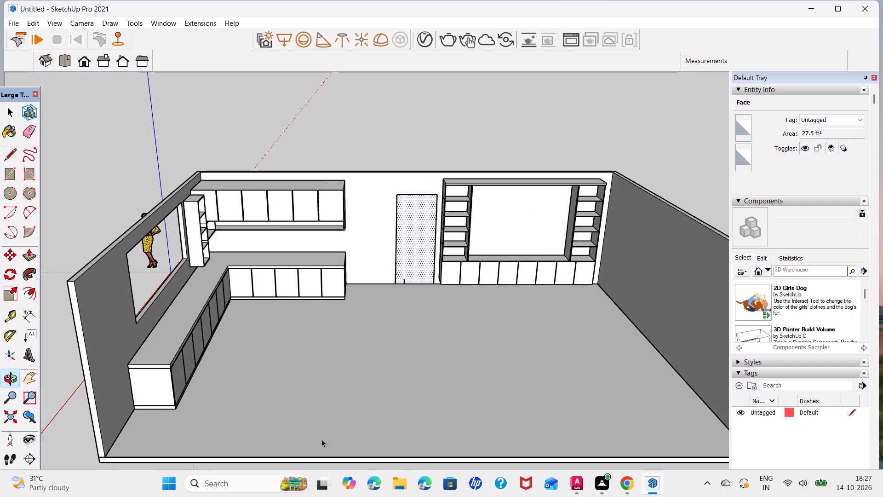
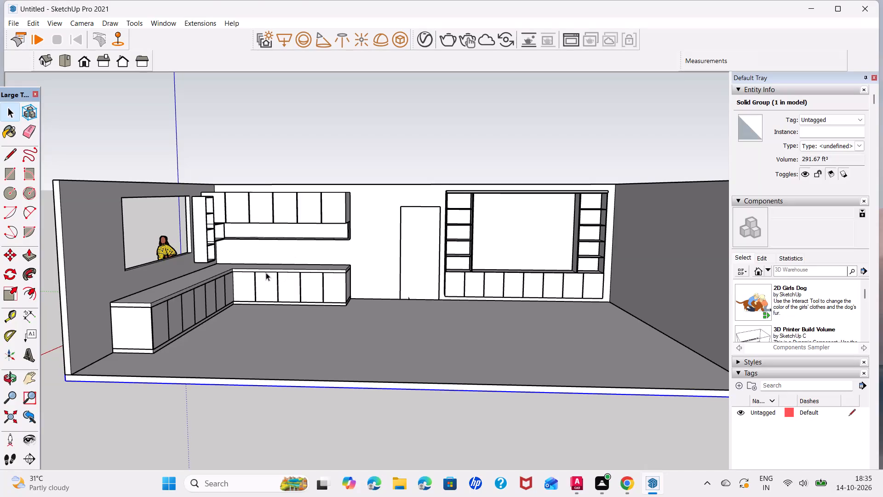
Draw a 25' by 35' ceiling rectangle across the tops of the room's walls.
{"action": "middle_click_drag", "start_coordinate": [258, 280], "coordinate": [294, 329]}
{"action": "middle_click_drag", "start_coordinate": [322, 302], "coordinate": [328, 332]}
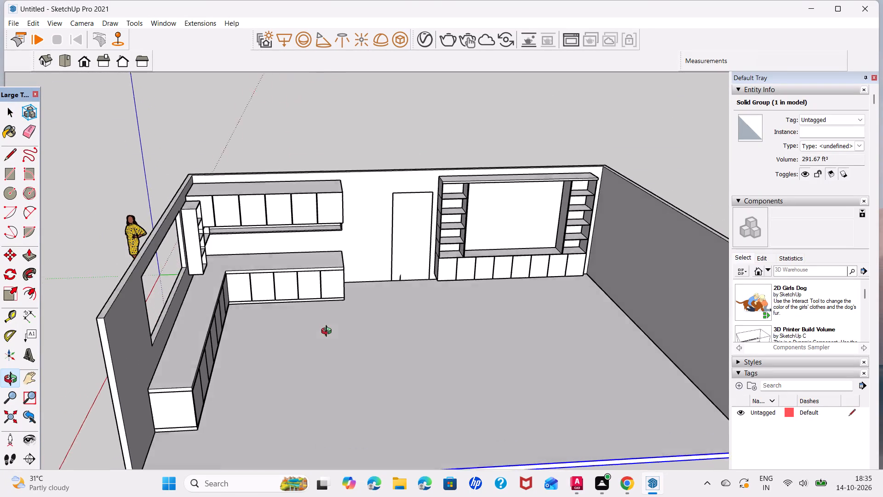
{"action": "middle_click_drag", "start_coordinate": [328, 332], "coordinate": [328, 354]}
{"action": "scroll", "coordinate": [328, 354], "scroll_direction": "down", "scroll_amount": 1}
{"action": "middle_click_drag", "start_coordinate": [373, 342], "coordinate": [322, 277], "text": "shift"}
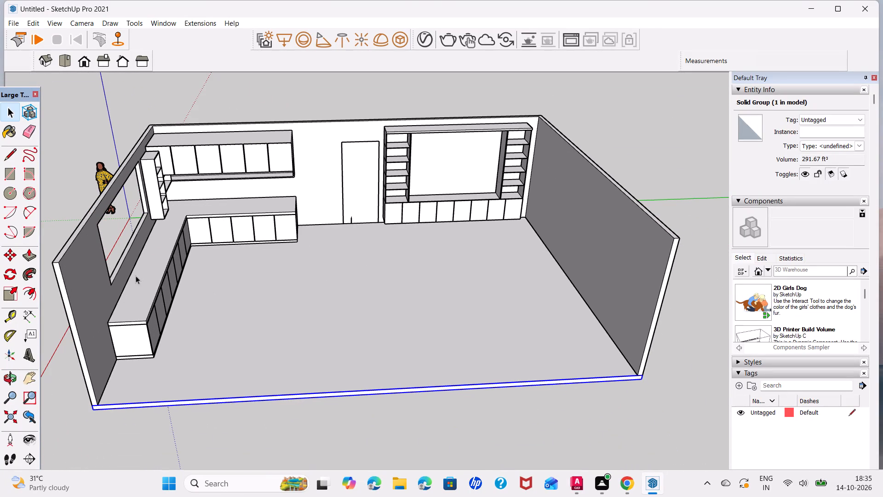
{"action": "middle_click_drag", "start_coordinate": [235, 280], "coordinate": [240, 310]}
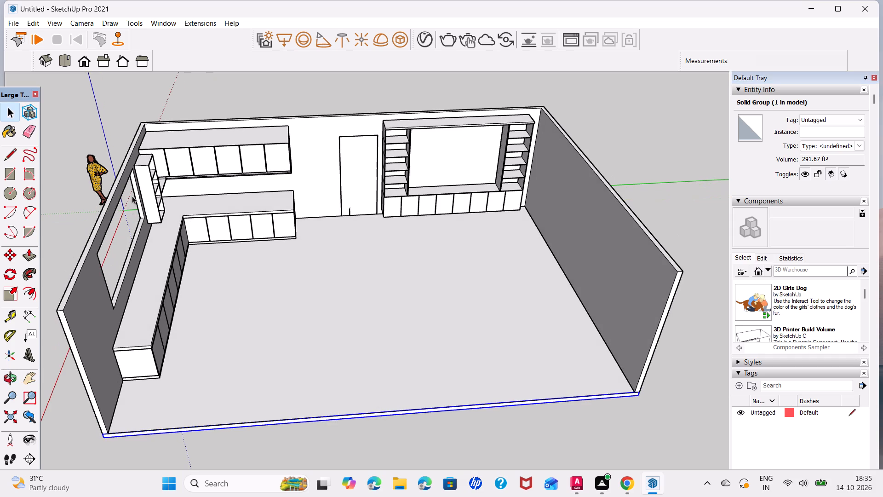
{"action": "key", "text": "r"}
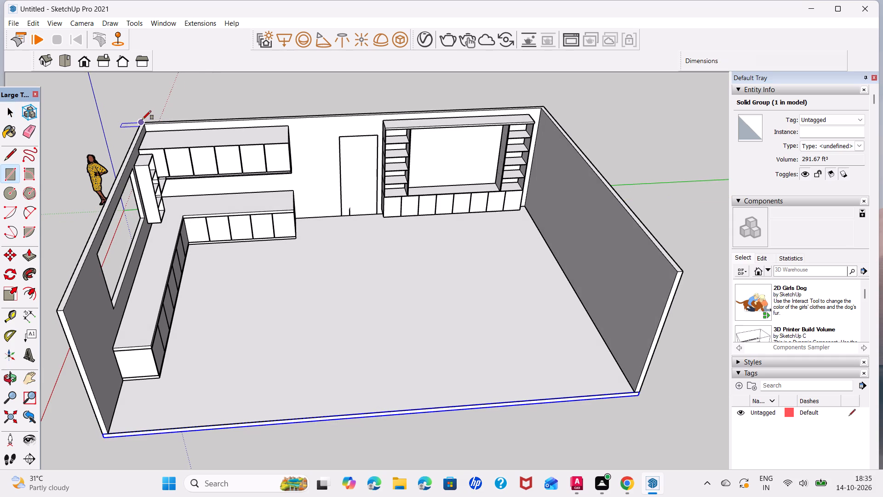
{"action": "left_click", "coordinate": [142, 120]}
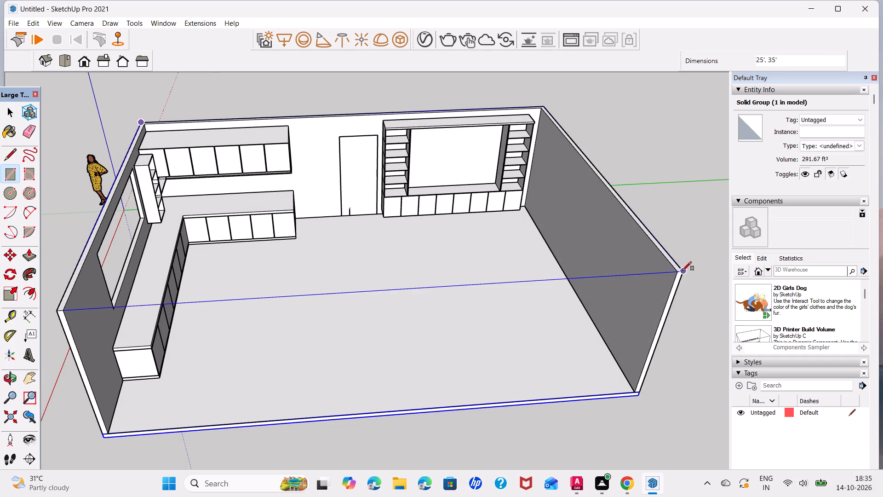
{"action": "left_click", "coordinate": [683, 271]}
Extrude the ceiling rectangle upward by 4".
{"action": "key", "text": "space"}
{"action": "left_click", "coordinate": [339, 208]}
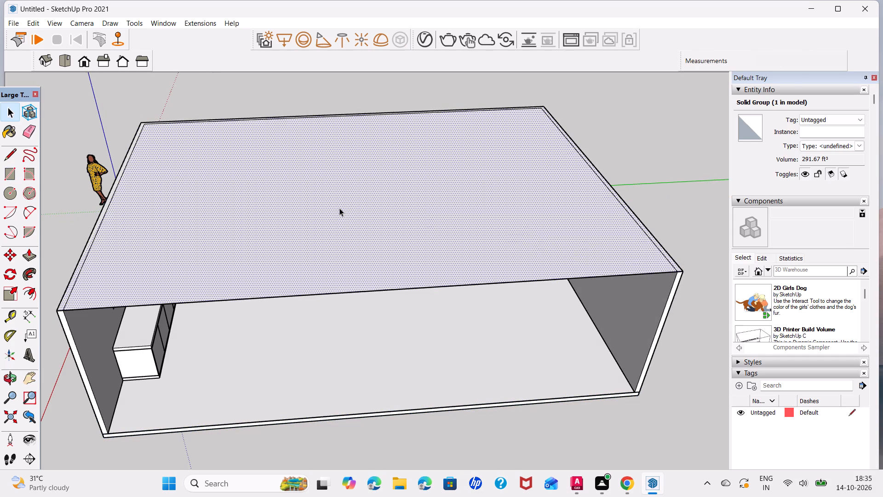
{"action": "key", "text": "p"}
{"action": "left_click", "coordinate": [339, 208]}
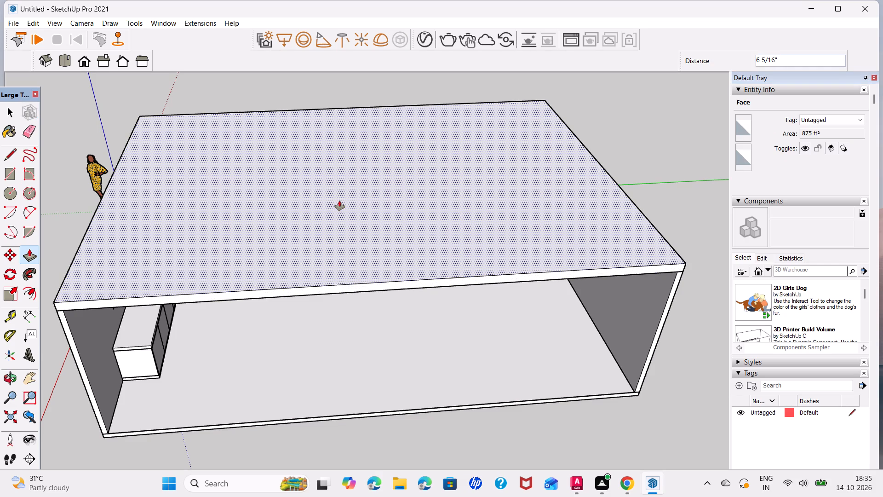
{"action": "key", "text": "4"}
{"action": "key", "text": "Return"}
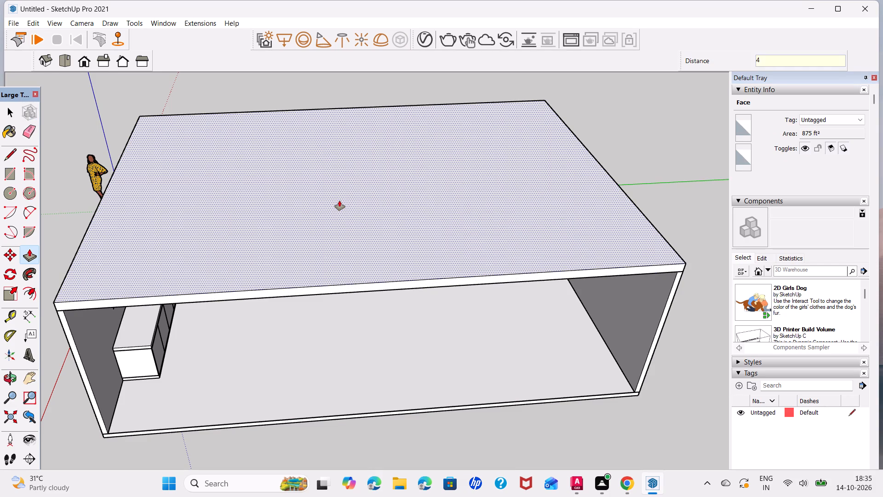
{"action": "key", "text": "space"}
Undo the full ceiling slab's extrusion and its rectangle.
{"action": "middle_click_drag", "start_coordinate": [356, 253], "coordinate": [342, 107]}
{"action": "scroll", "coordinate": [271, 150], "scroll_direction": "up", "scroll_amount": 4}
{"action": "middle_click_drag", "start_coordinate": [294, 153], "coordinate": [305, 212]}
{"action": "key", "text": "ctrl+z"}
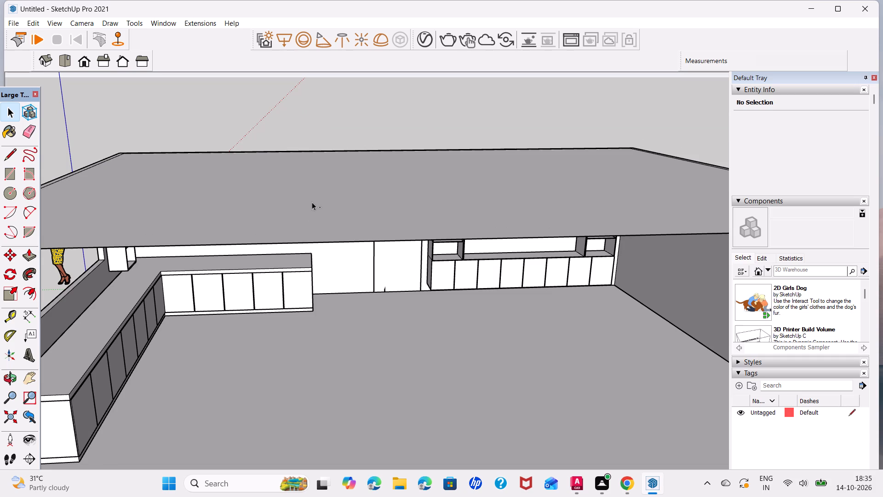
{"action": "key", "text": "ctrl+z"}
Draw a rectangle about 2' 9" by 35' along the top of the back wall, spanning between the side walls' outer edges.
{"action": "scroll", "coordinate": [300, 179], "scroll_direction": "down", "scroll_amount": 3}
{"action": "middle_click_drag", "start_coordinate": [284, 200], "coordinate": [296, 275]}
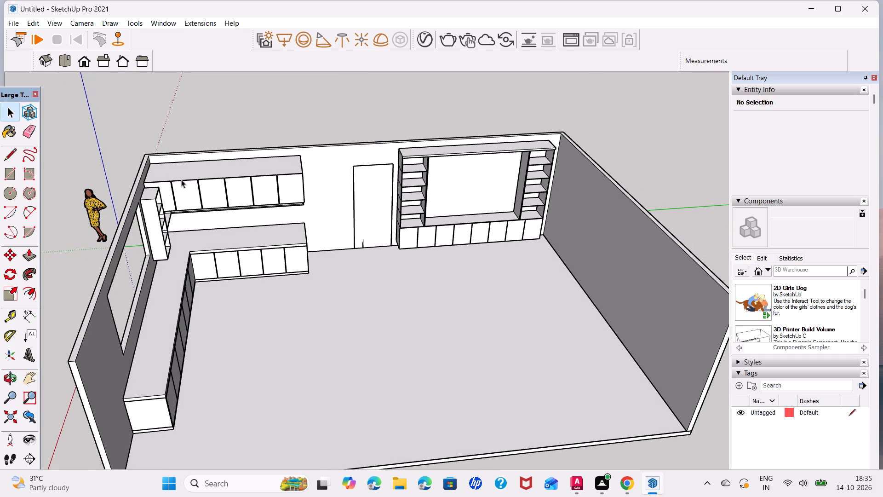
{"action": "scroll", "coordinate": [145, 155], "scroll_direction": "up", "scroll_amount": 2}
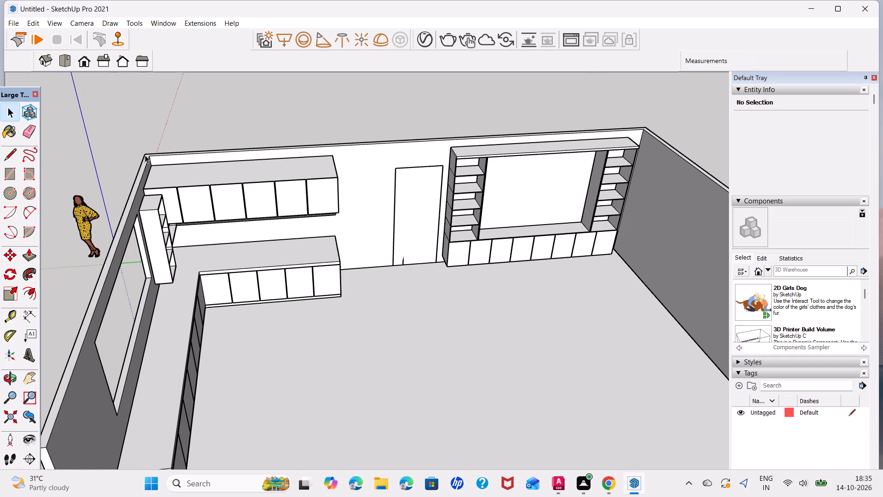
{"action": "key", "text": "r"}
{"action": "left_click", "coordinate": [142, 155]}
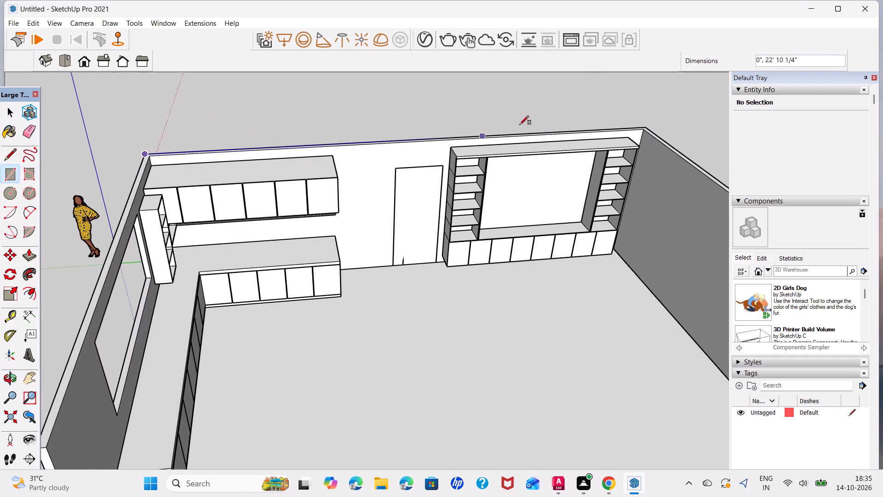
{"action": "left_click", "coordinate": [669, 139]}
{"action": "key", "text": "space"}
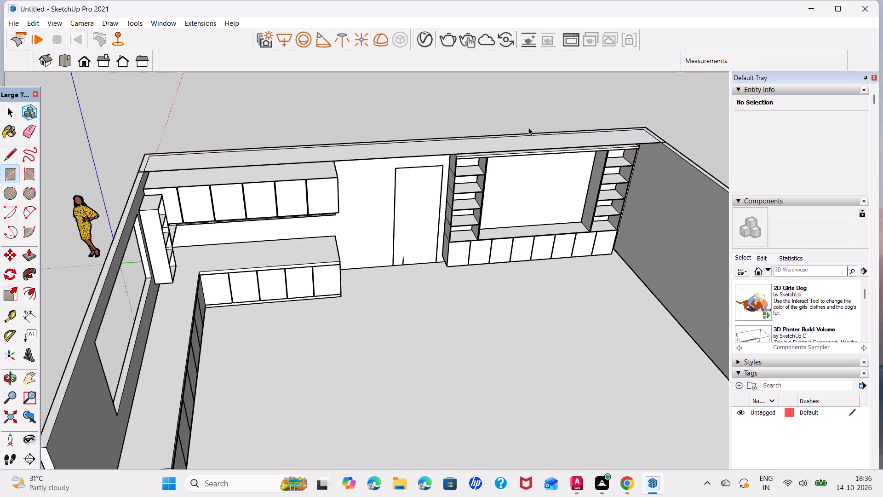
Extrude the narrow ceiling strip above the back wall upward by 4".
{"action": "left_click", "coordinate": [507, 139]}
{"action": "key", "text": "p"}
{"action": "left_click", "coordinate": [505, 141]}
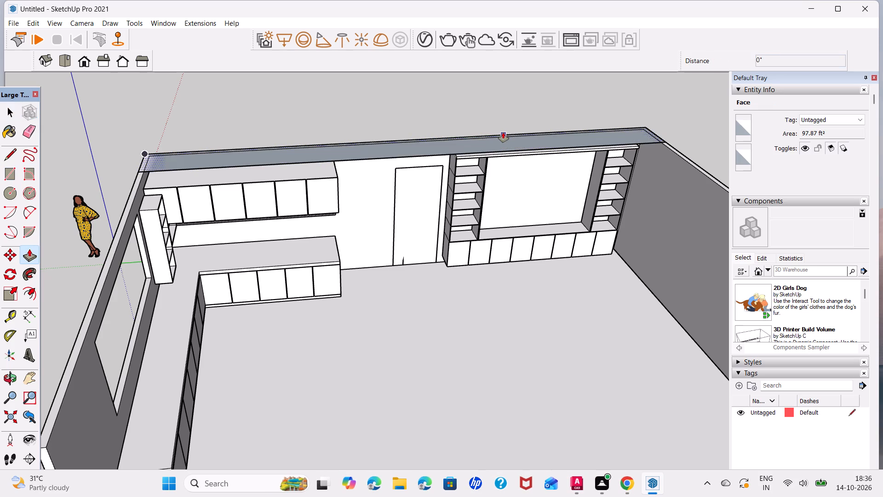
{"action": "key", "text": "4"}
{"action": "key", "text": "Return"}
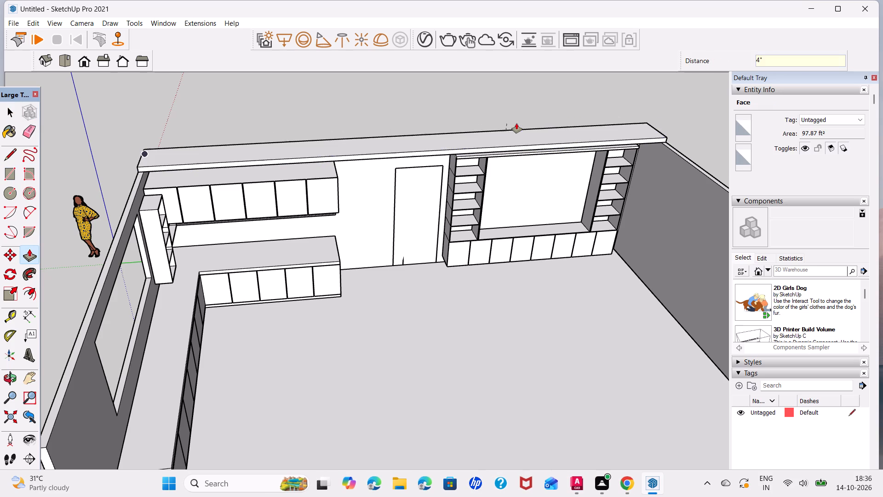
{"action": "key", "text": "space"}
Push/Pull the ceiling strip's front face outward about 5' 2" over the kitchen cabinets.
{"action": "scroll", "coordinate": [373, 159], "scroll_direction": "up", "scroll_amount": 1}
{"action": "middle_click_drag", "start_coordinate": [372, 159], "coordinate": [371, 105]}
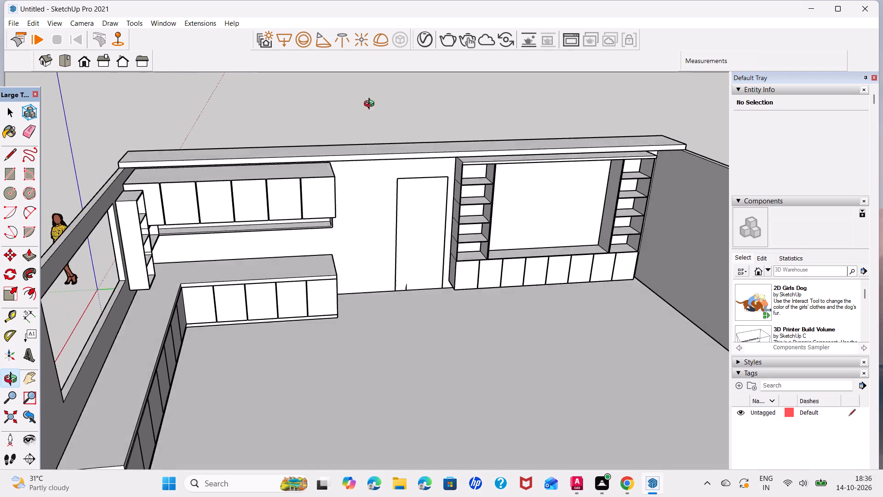
{"action": "middle_click_drag", "start_coordinate": [371, 105], "coordinate": [371, 74]}
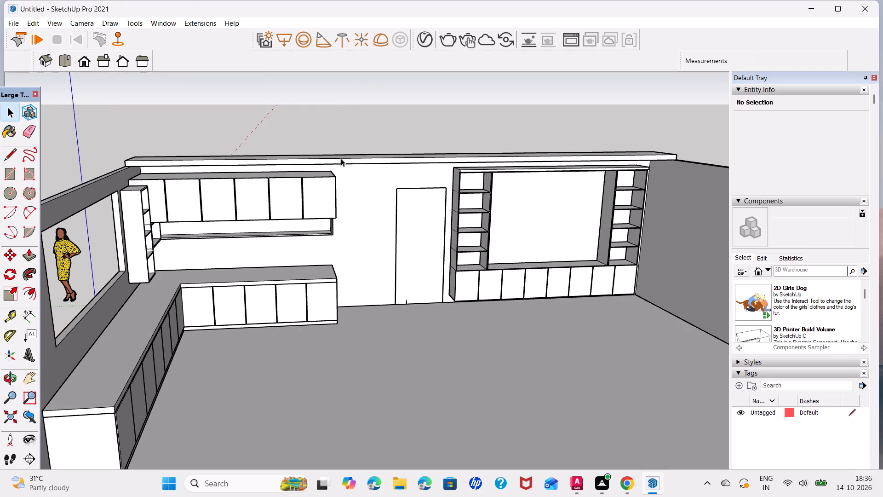
{"action": "middle_click_drag", "start_coordinate": [331, 163], "coordinate": [327, 97]}
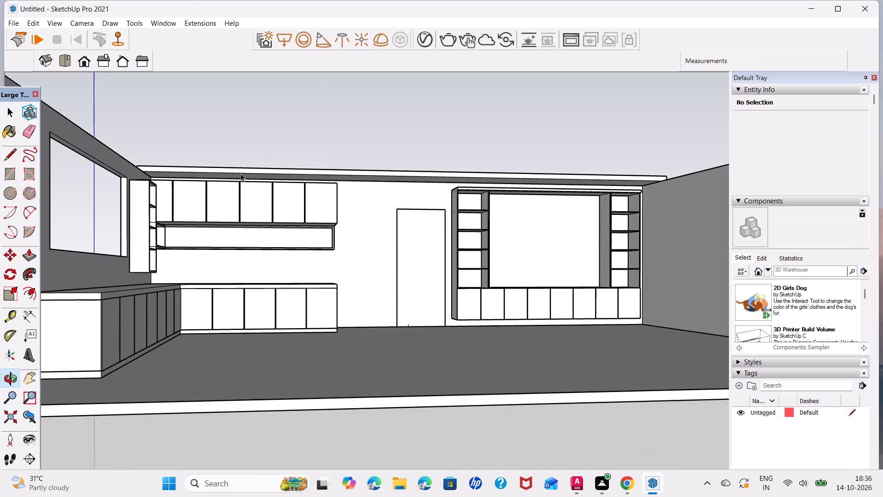
{"action": "scroll", "coordinate": [240, 173], "scroll_direction": "up", "scroll_amount": 4}
{"action": "middle_click_drag", "start_coordinate": [224, 181], "coordinate": [39, 237]}
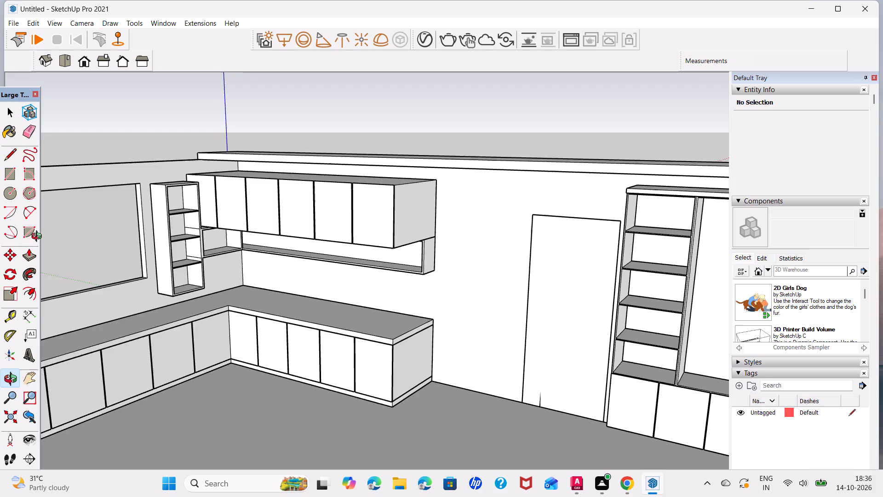
{"action": "middle_click_drag", "start_coordinate": [39, 237], "coordinate": [0, 259]}
{"action": "left_click", "coordinate": [413, 162]}
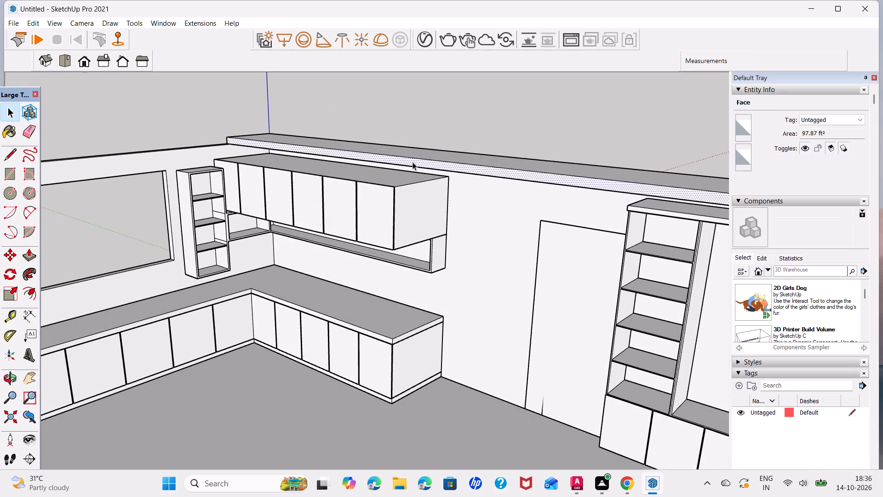
{"action": "key", "text": "p"}
{"action": "left_click", "coordinate": [413, 162]}
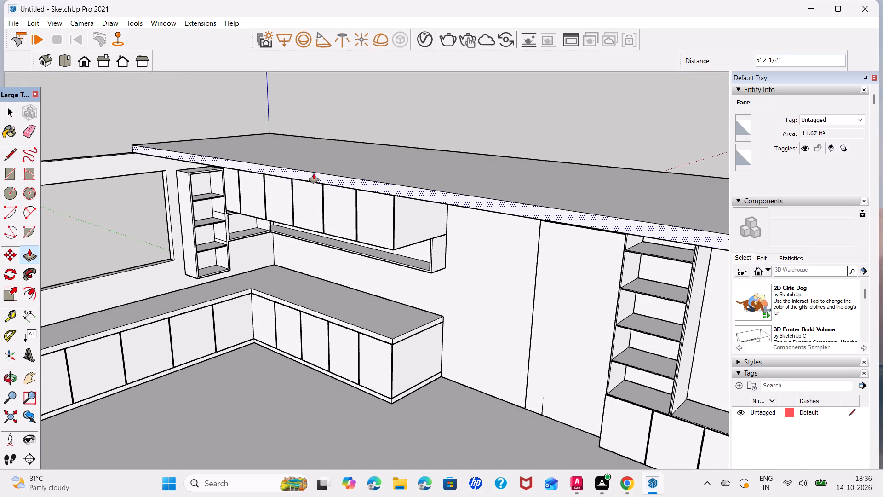
{"action": "left_click", "coordinate": [319, 175]}
{"action": "key", "text": "space"}
Inside the walls group, draw a rectangle about 18' 6" by 9' 1" from the floor edge on the side wall opposite the window.
{"action": "scroll", "coordinate": [321, 248], "scroll_direction": "down", "scroll_amount": 4}
{"action": "middle_click_drag", "start_coordinate": [359, 267], "coordinate": [493, 225]}
{"action": "scroll", "coordinate": [486, 221], "scroll_direction": "down", "scroll_amount": 1}
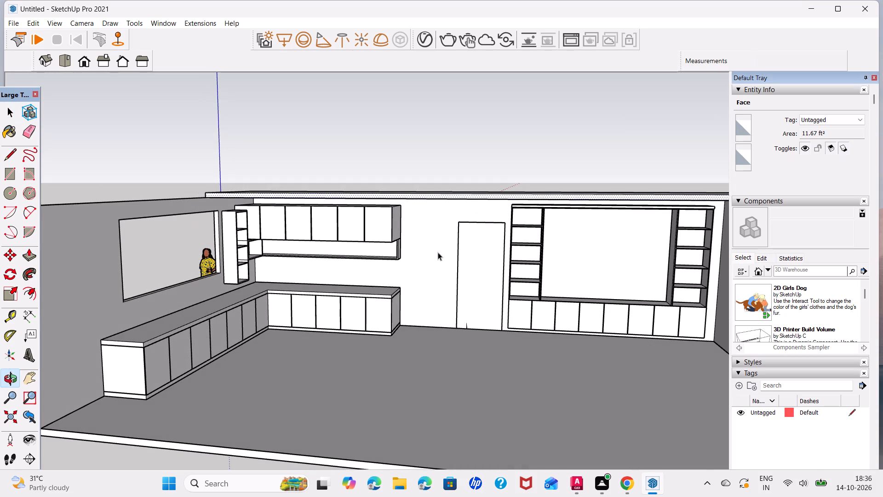
{"action": "middle_click_drag", "start_coordinate": [438, 252], "coordinate": [523, 273]}
{"action": "middle_click_drag", "start_coordinate": [499, 273], "coordinate": [447, 194]}
{"action": "scroll", "coordinate": [367, 232], "scroll_direction": "down", "scroll_amount": 1}
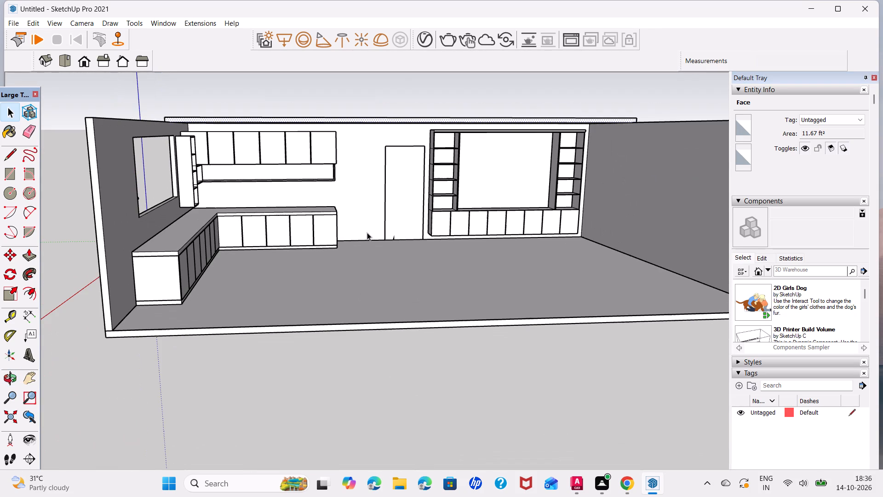
{"action": "middle_click_drag", "start_coordinate": [345, 243], "coordinate": [276, 276], "text": "shift"}
{"action": "scroll", "coordinate": [276, 277], "scroll_direction": "down", "scroll_amount": 1}
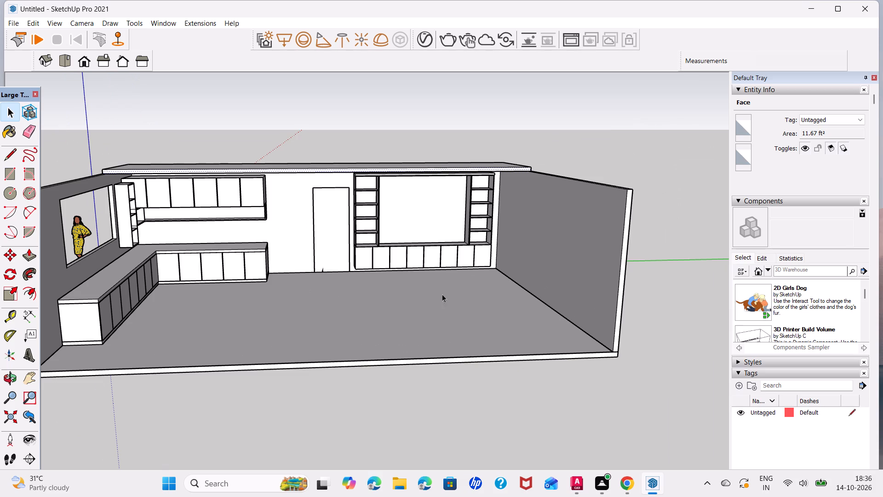
{"action": "middle_click_drag", "start_coordinate": [462, 301], "coordinate": [639, 318]}
{"action": "triple_click", "coordinate": [588, 247]}
{"action": "left_click", "coordinate": [588, 247]}
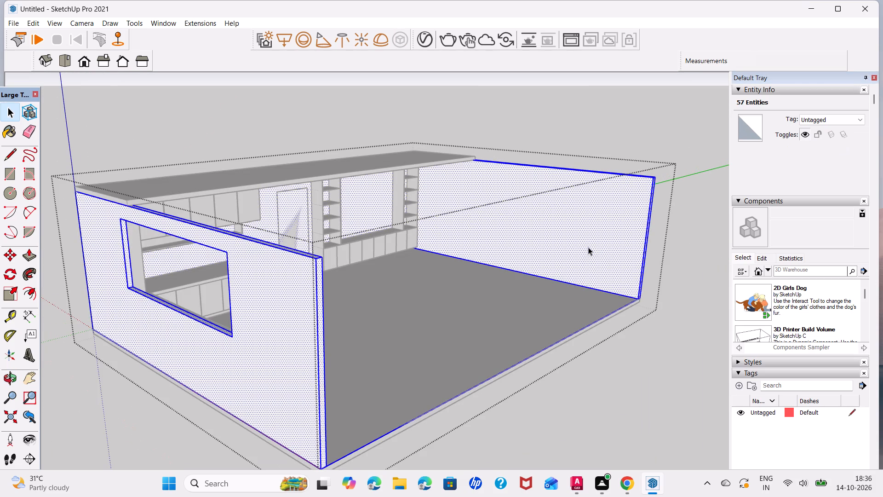
{"action": "left_click", "coordinate": [588, 247]}
{"action": "key", "text": "r"}
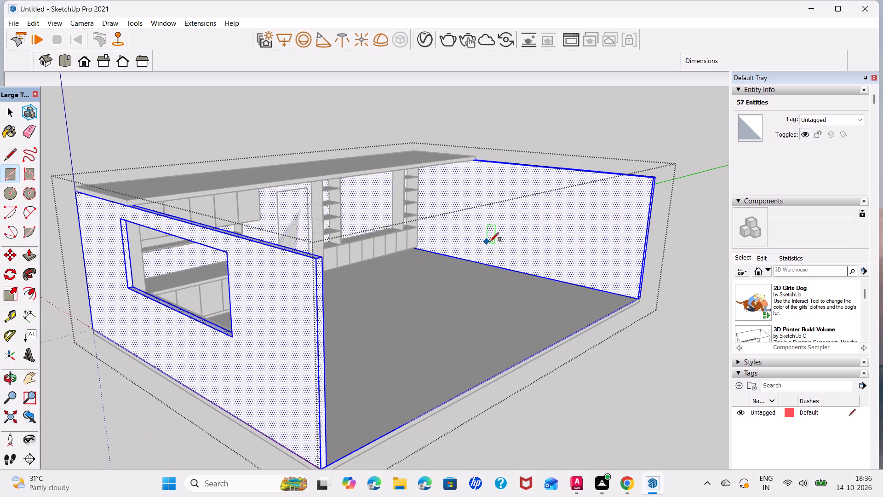
{"action": "left_click", "coordinate": [450, 254]}
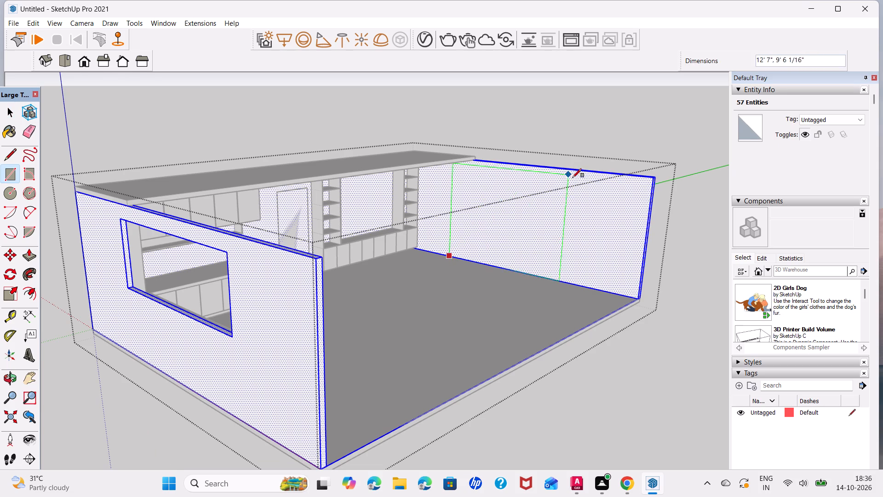
{"action": "left_click", "coordinate": [638, 188]}
{"action": "key", "text": "space"}
Push/Pull the new rectangle through the side wall to cut a large opening, and close the walls group.
{"action": "left_click", "coordinate": [583, 227]}
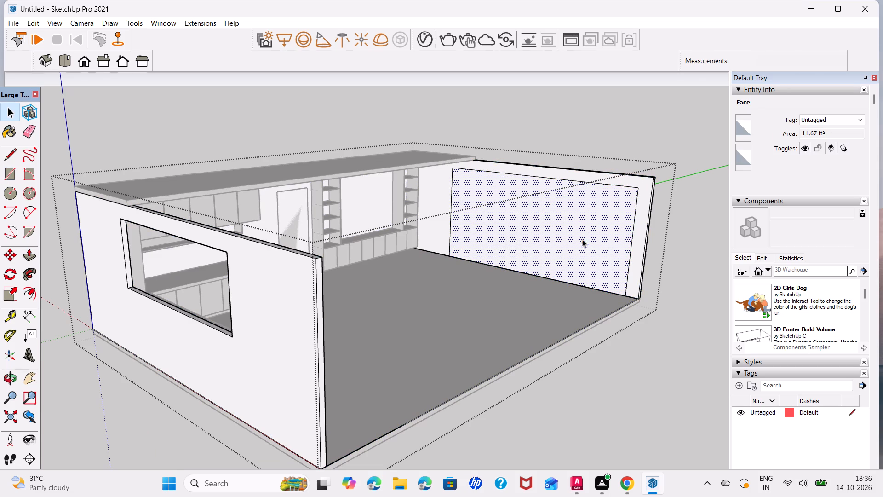
{"action": "key", "text": "p"}
{"action": "left_click", "coordinate": [582, 243]}
{"action": "left_click", "coordinate": [585, 214]}
{"action": "key", "text": "space"}
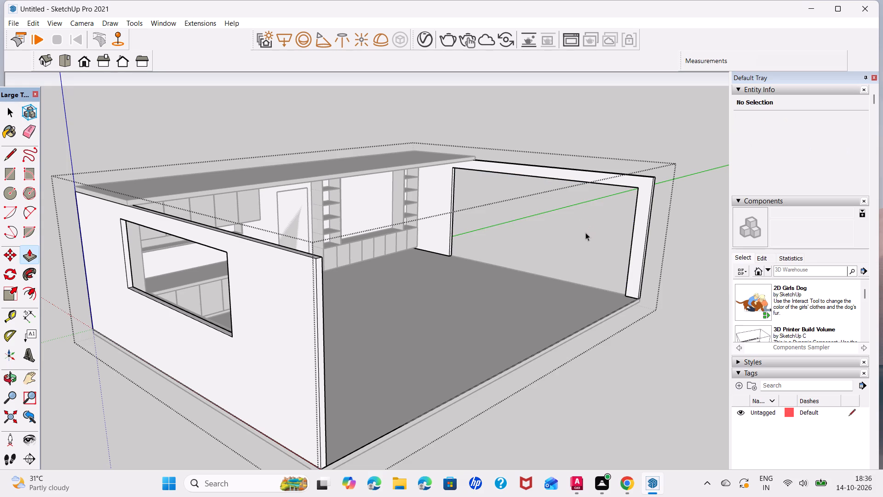
{"action": "middle_click_drag", "start_coordinate": [585, 258], "coordinate": [469, 284]}
{"action": "left_click", "coordinate": [676, 115]}
Import the curtain model шторы+раздвинутые_1 from the Downloads folder and place it on the ground outside the room.
{"action": "scroll", "coordinate": [554, 245], "scroll_direction": "down", "scroll_amount": 2}
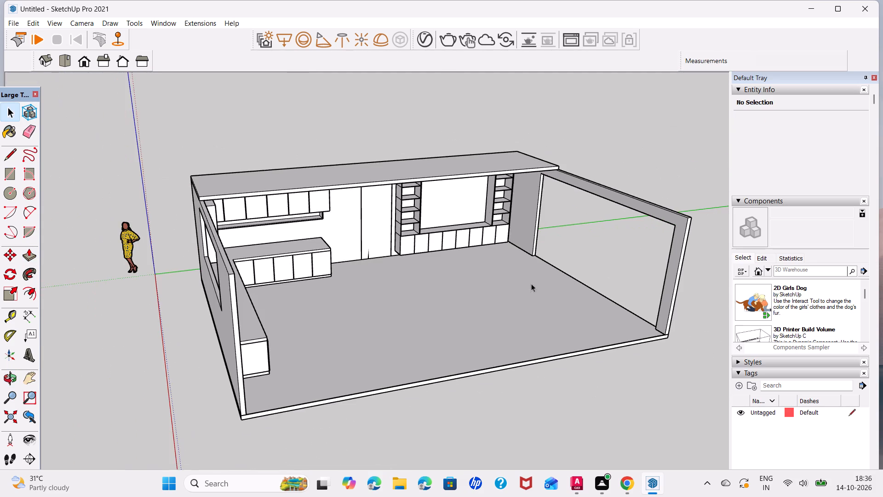
{"action": "middle_click_drag", "start_coordinate": [530, 284], "coordinate": [418, 212]}
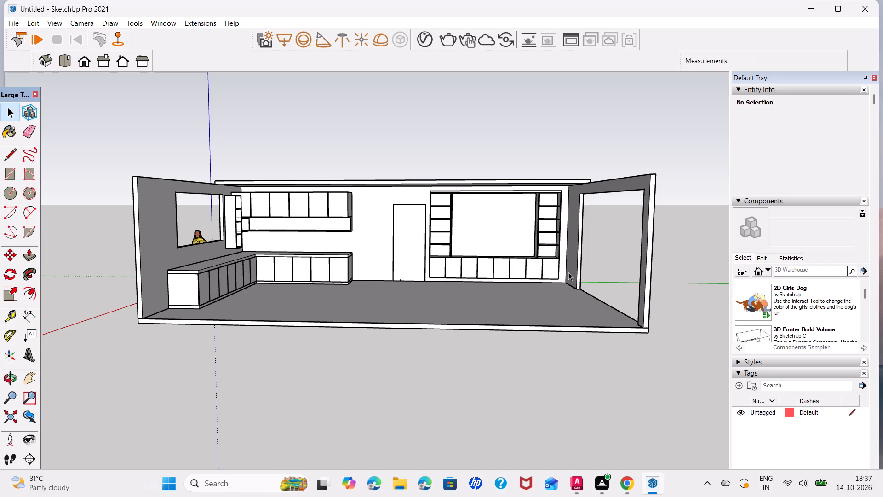
{"action": "left_click", "coordinate": [11, 25]}
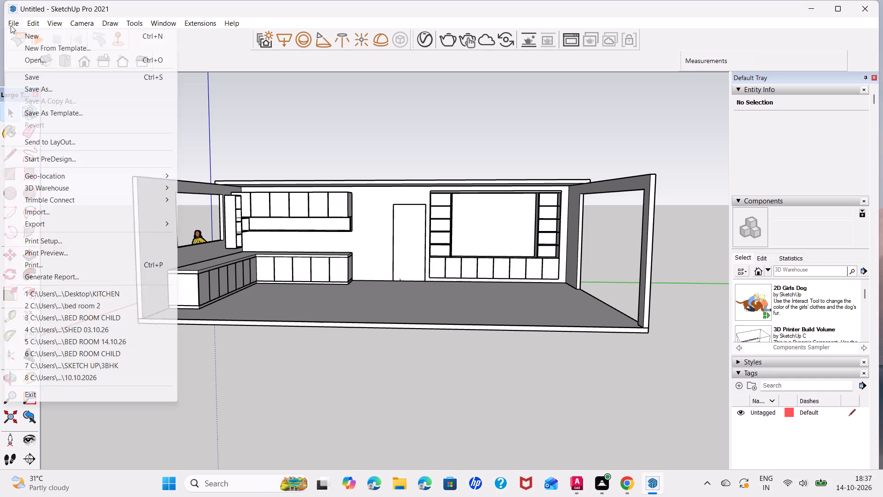
{"action": "left_click", "coordinate": [95, 215]}
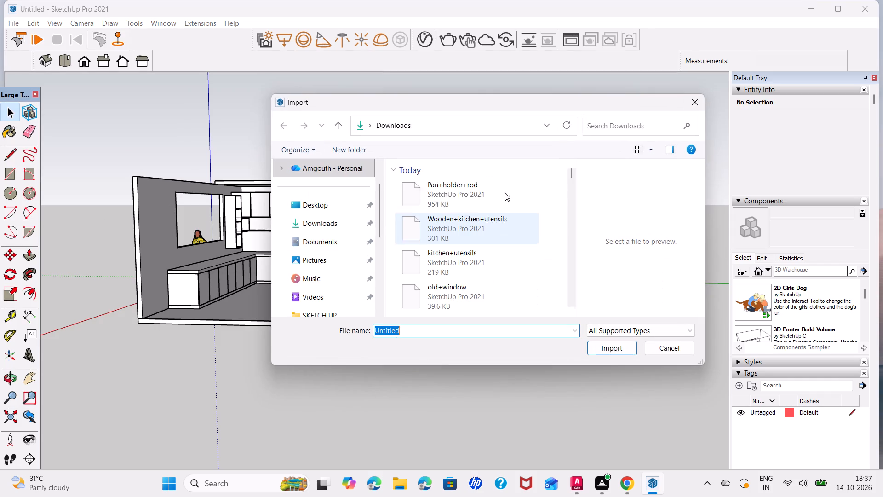
{"action": "scroll", "coordinate": [427, 263], "scroll_direction": "down", "scroll_amount": 2}
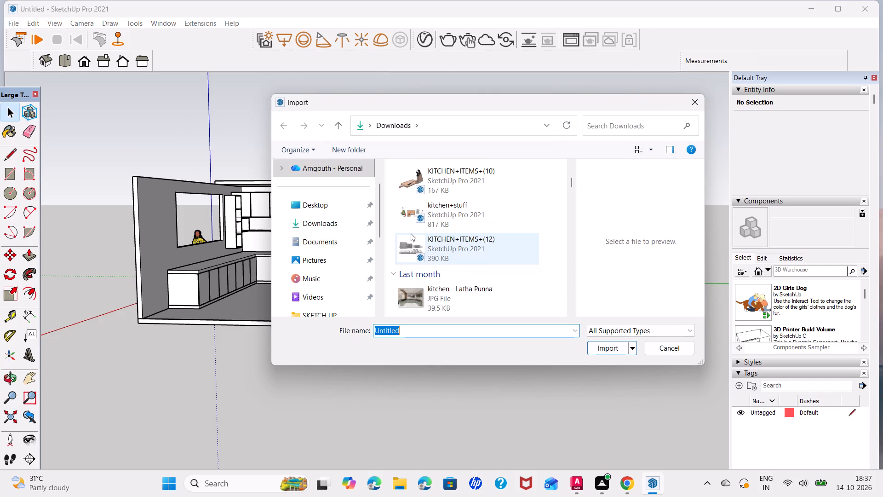
{"action": "scroll", "coordinate": [411, 236], "scroll_direction": "down", "scroll_amount": 1}
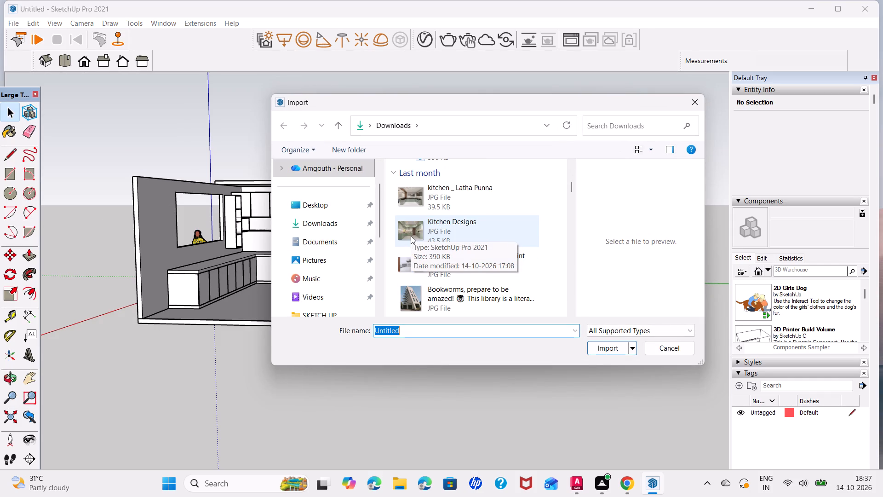
{"action": "scroll", "coordinate": [413, 192], "scroll_direction": "down", "scroll_amount": 1}
{"action": "scroll", "coordinate": [414, 243], "scroll_direction": "down", "scroll_amount": 1}
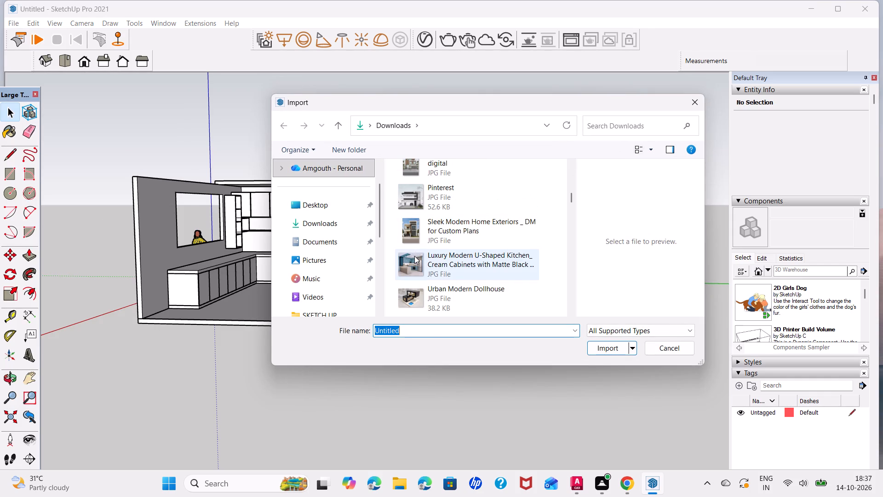
{"action": "scroll", "coordinate": [422, 248], "scroll_direction": "down", "scroll_amount": 2}
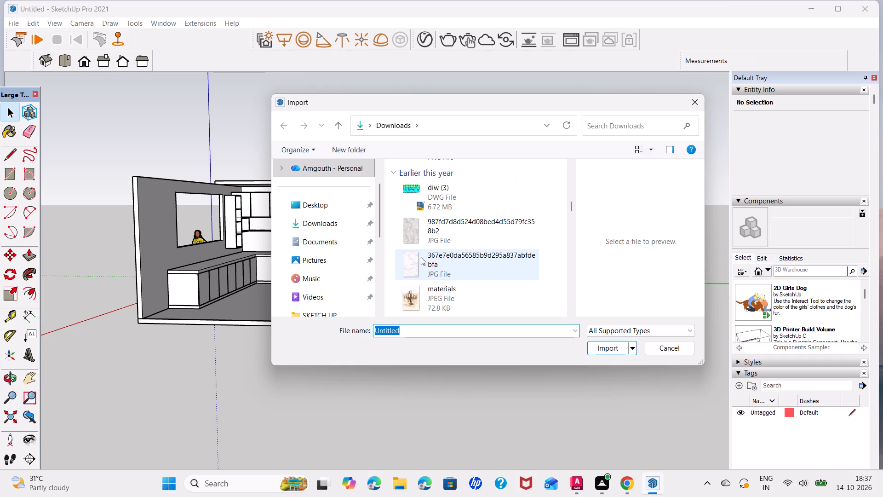
{"action": "scroll", "coordinate": [419, 260], "scroll_direction": "down", "scroll_amount": 1}
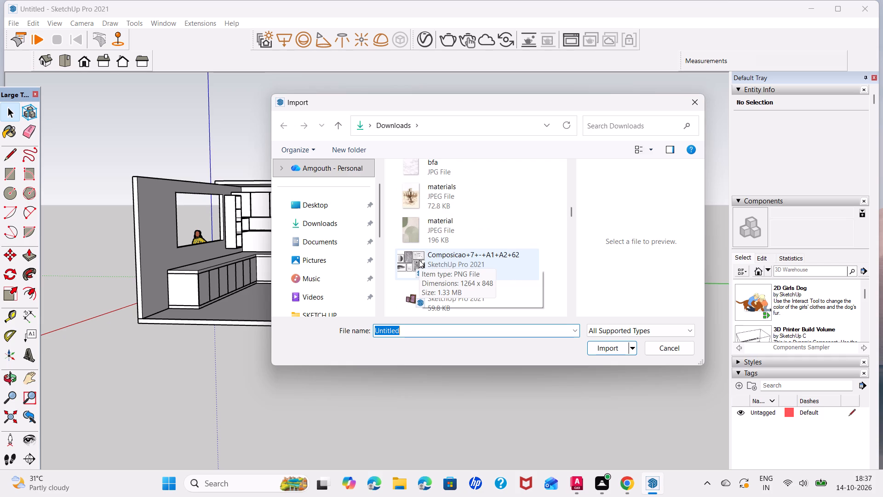
{"action": "scroll", "coordinate": [419, 260], "scroll_direction": "down", "scroll_amount": 2}
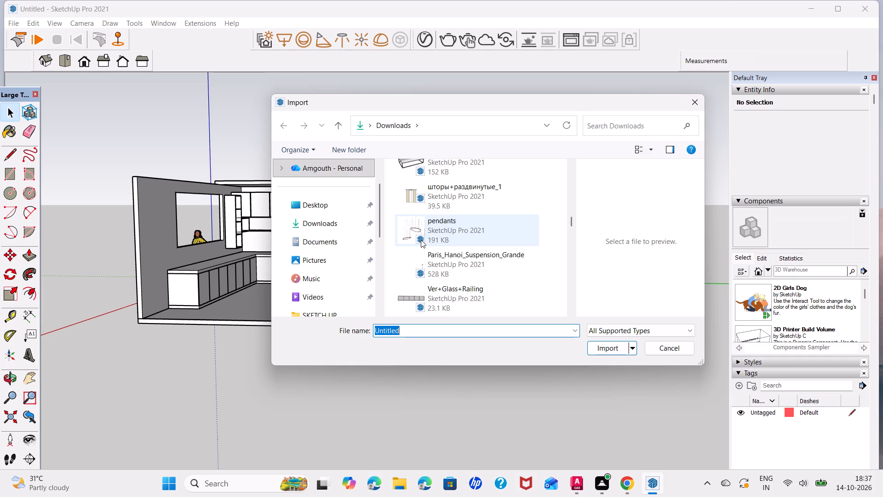
{"action": "scroll", "coordinate": [421, 240], "scroll_direction": "down", "scroll_amount": 3}
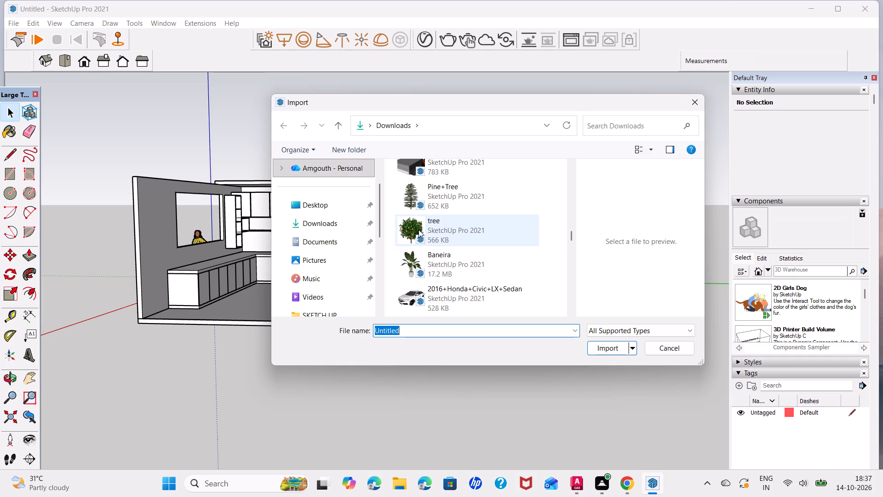
{"action": "scroll", "coordinate": [419, 230], "scroll_direction": "down", "scroll_amount": 2}
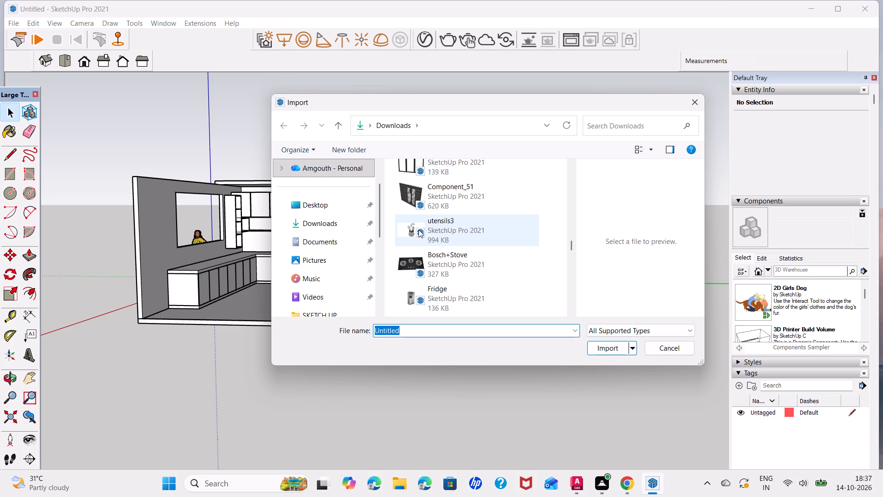
{"action": "scroll", "coordinate": [419, 230], "scroll_direction": "down", "scroll_amount": 3}
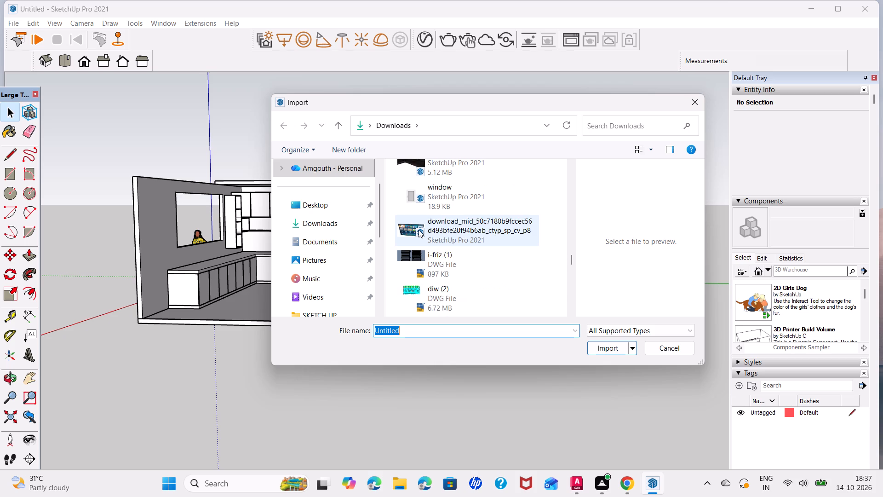
{"action": "scroll", "coordinate": [419, 230], "scroll_direction": "down", "scroll_amount": 2}
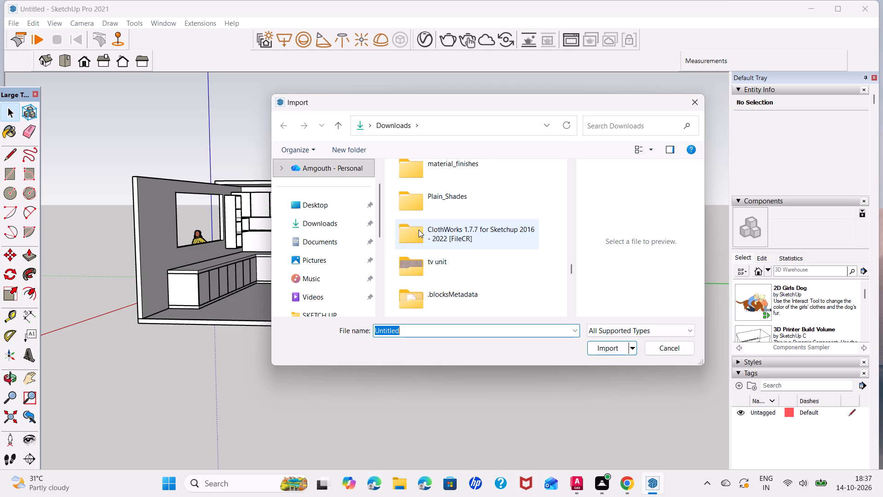
{"action": "scroll", "coordinate": [419, 230], "scroll_direction": "up", "scroll_amount": 9}
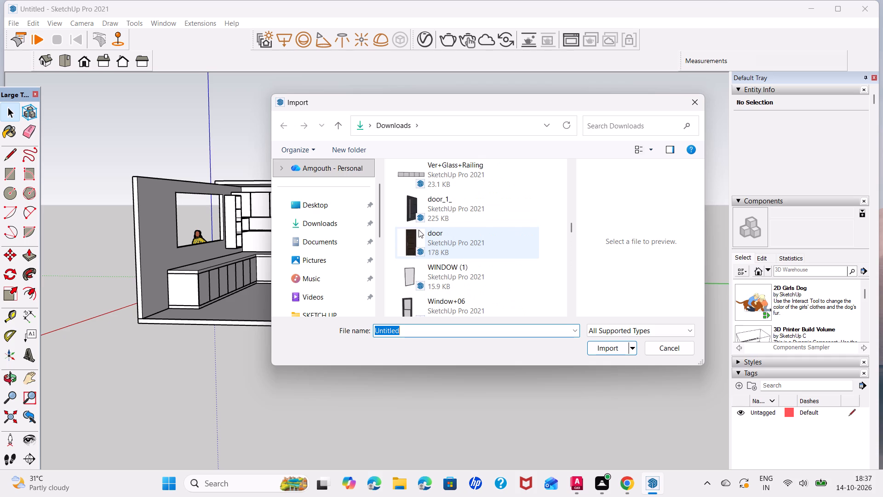
{"action": "scroll", "coordinate": [419, 230], "scroll_direction": "up", "scroll_amount": 2}
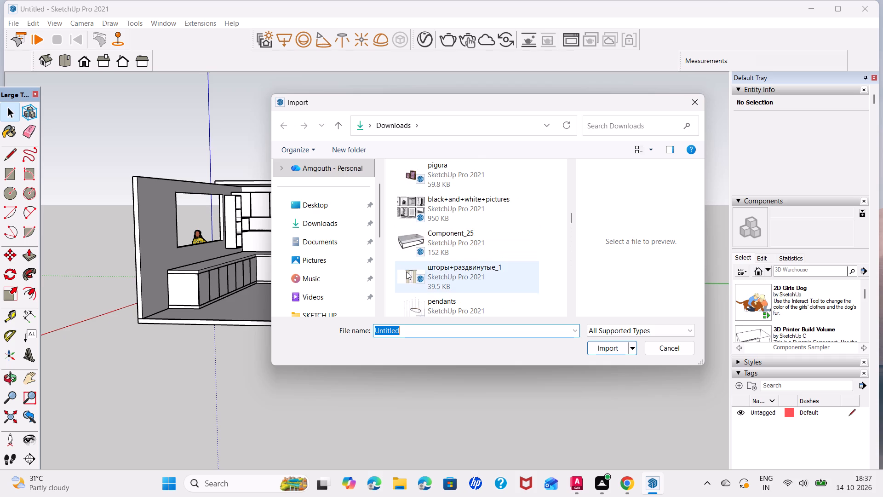
{"action": "left_click", "coordinate": [406, 272]}
{"action": "left_click", "coordinate": [616, 347]}
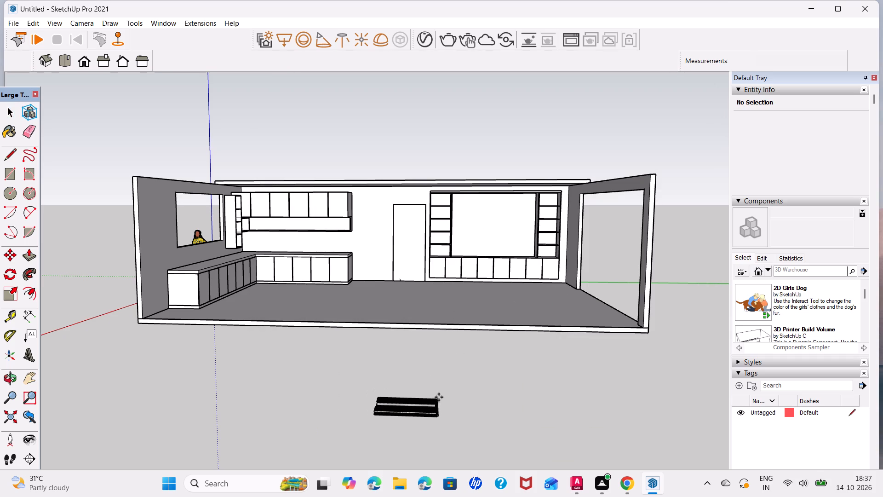
{"action": "left_click", "coordinate": [440, 397]}
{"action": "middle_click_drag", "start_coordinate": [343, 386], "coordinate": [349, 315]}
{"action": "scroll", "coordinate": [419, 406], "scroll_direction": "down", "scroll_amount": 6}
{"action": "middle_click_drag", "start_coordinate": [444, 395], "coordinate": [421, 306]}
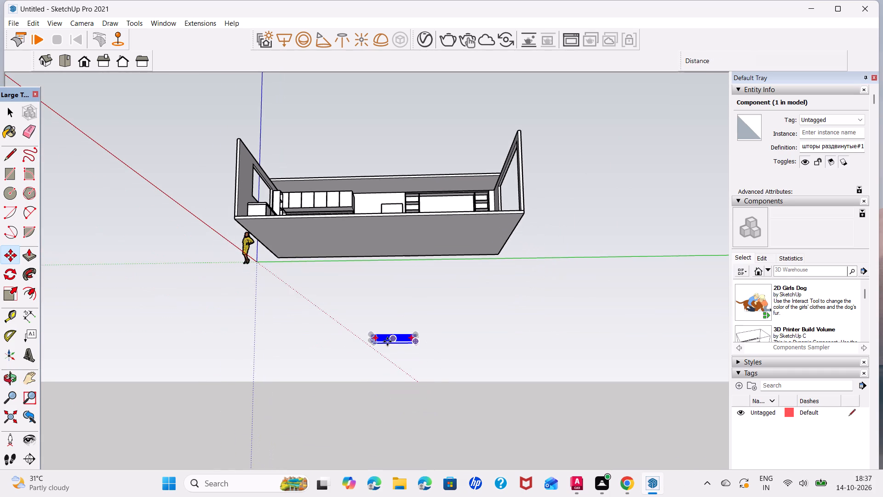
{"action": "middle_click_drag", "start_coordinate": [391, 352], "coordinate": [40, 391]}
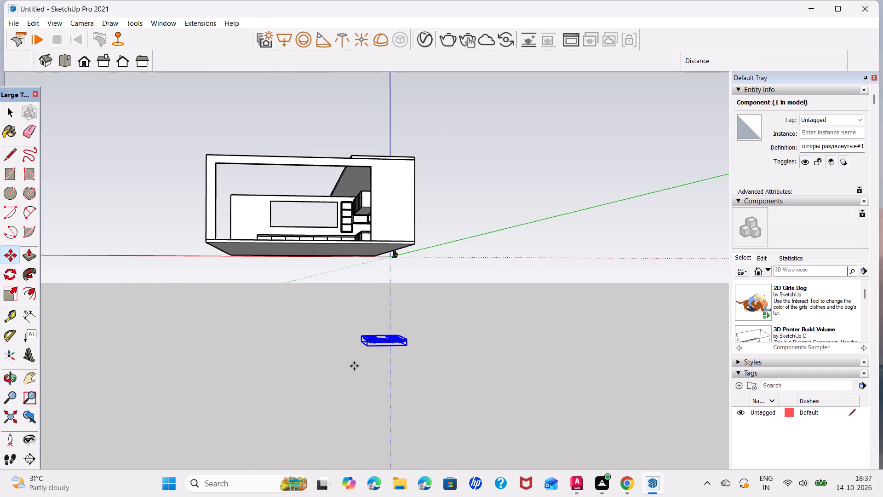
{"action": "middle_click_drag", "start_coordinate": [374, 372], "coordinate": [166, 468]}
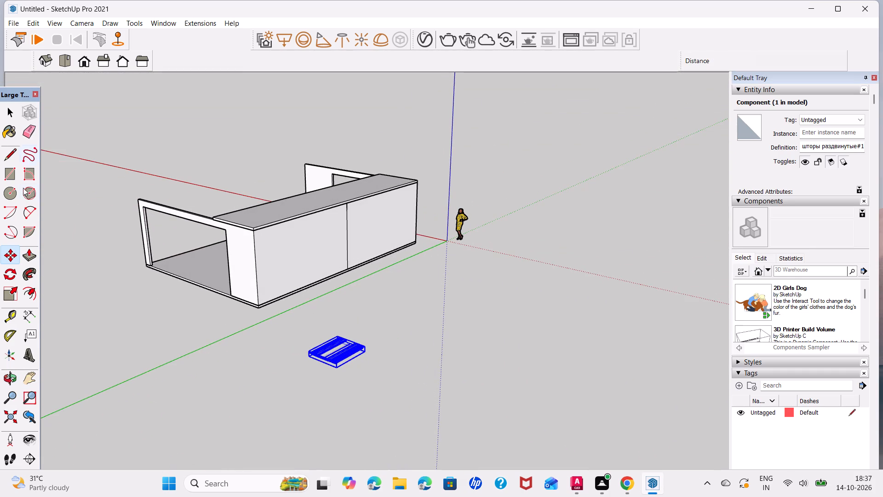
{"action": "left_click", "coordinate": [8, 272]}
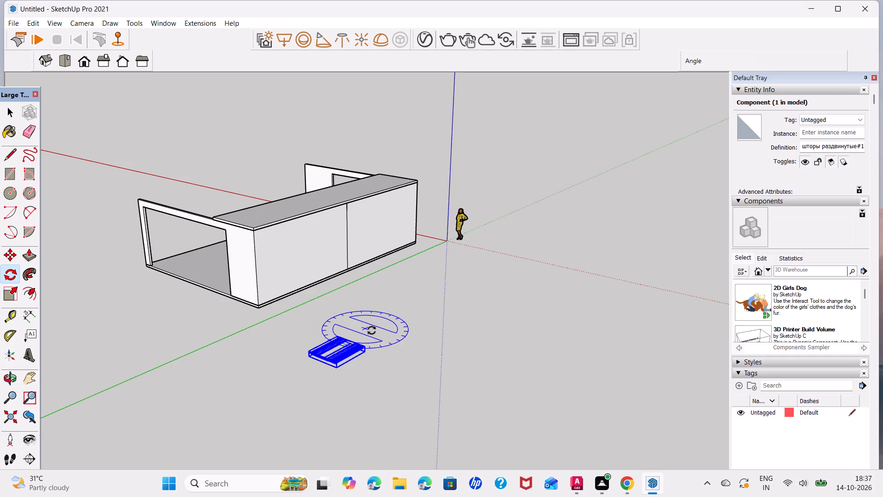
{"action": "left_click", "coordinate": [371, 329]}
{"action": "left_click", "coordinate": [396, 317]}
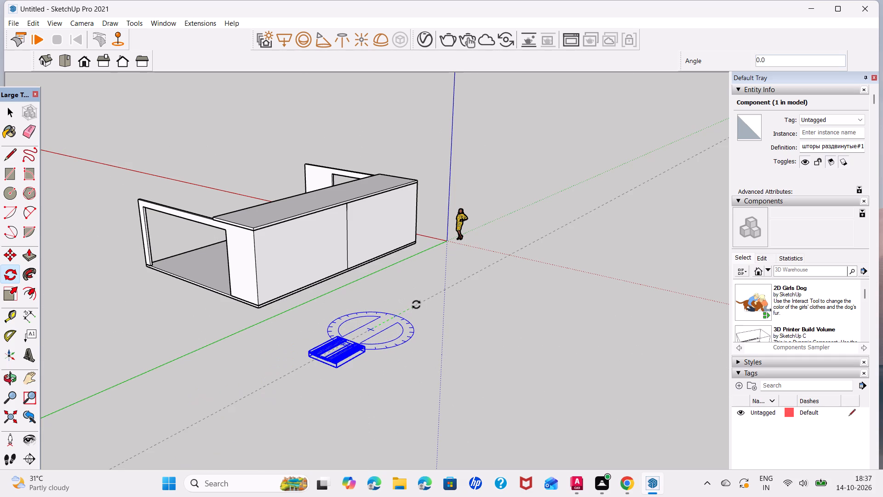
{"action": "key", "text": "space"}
Rotate the imported curtain component 270° about the green axis, from lying flat to standing on edge.
{"action": "scroll", "coordinate": [303, 379], "scroll_direction": "up", "scroll_amount": 6}
{"action": "middle_click_drag", "start_coordinate": [362, 364], "coordinate": [366, 353]}
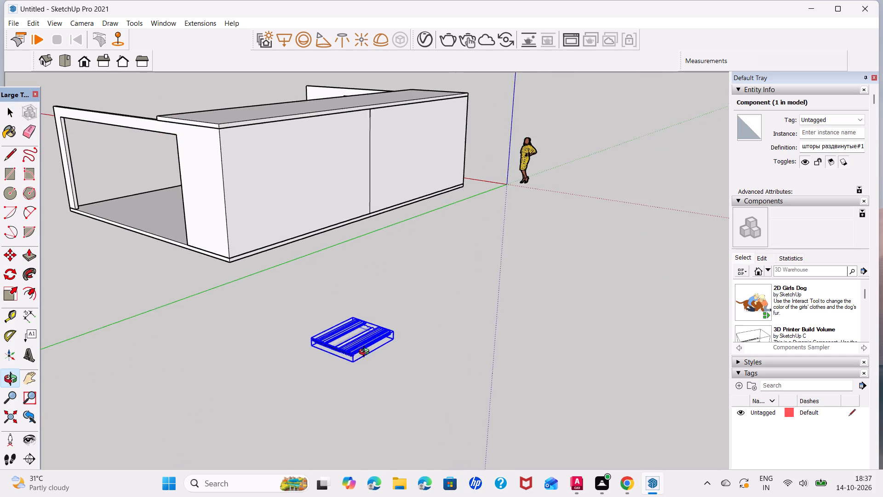
{"action": "middle_click_drag", "start_coordinate": [366, 353], "coordinate": [479, 183]}
{"action": "scroll", "coordinate": [359, 327], "scroll_direction": "up", "scroll_amount": 5}
{"action": "middle_click_drag", "start_coordinate": [397, 312], "coordinate": [394, 300]}
{"action": "scroll", "coordinate": [396, 311], "scroll_direction": "up", "scroll_amount": 1}
{"action": "middle_click_drag", "start_coordinate": [394, 300], "coordinate": [428, 139]}
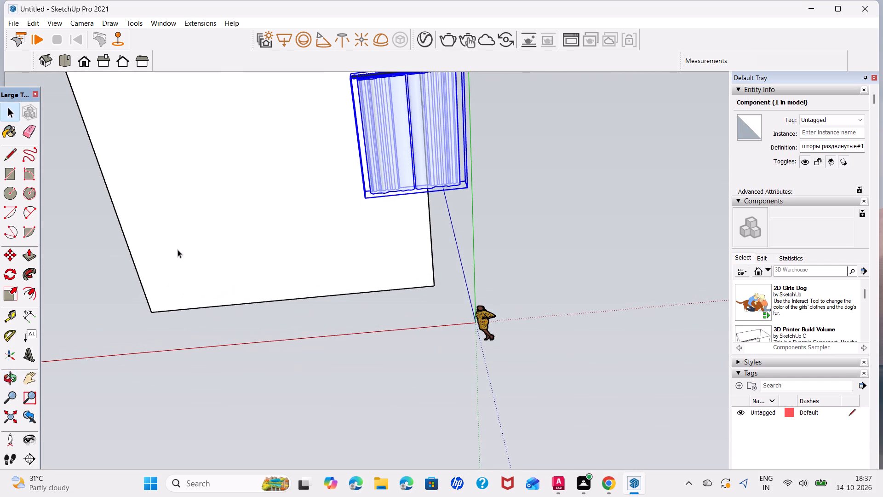
{"action": "left_click", "coordinate": [15, 268]}
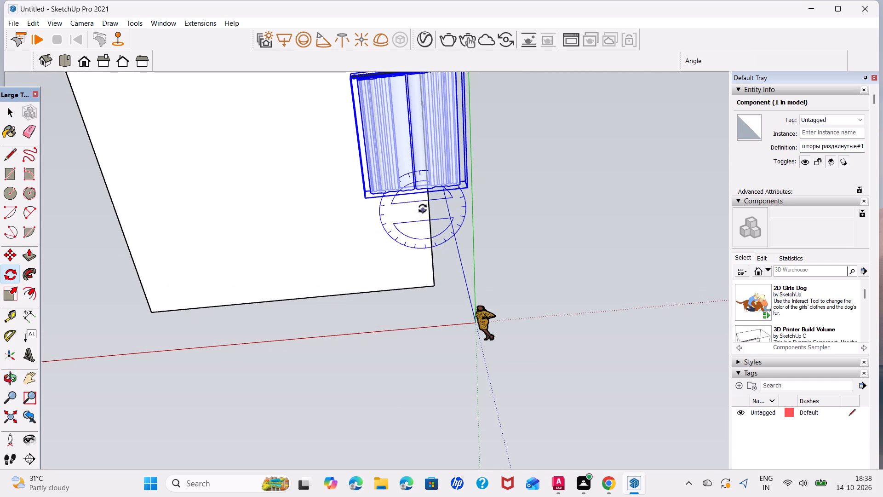
{"action": "key", "text": "Down"}
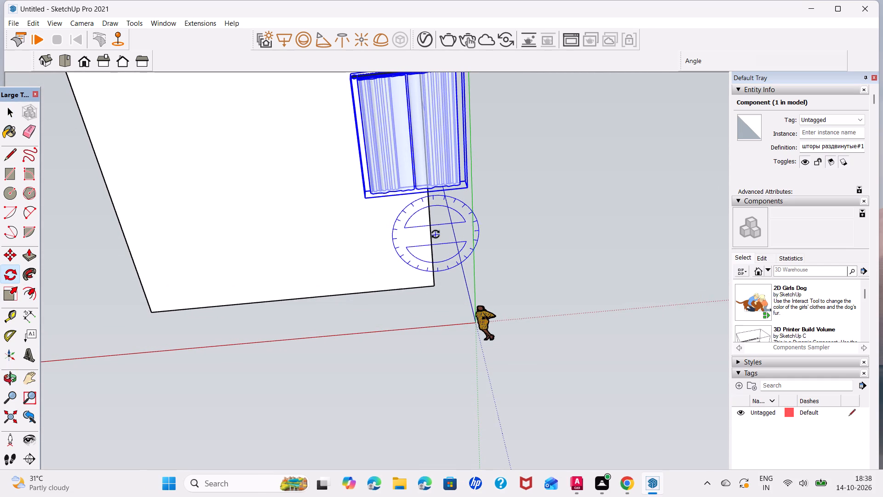
{"action": "middle_click_drag", "start_coordinate": [417, 240], "coordinate": [378, 453]}
{"action": "scroll", "coordinate": [359, 370], "scroll_direction": "down", "scroll_amount": 8}
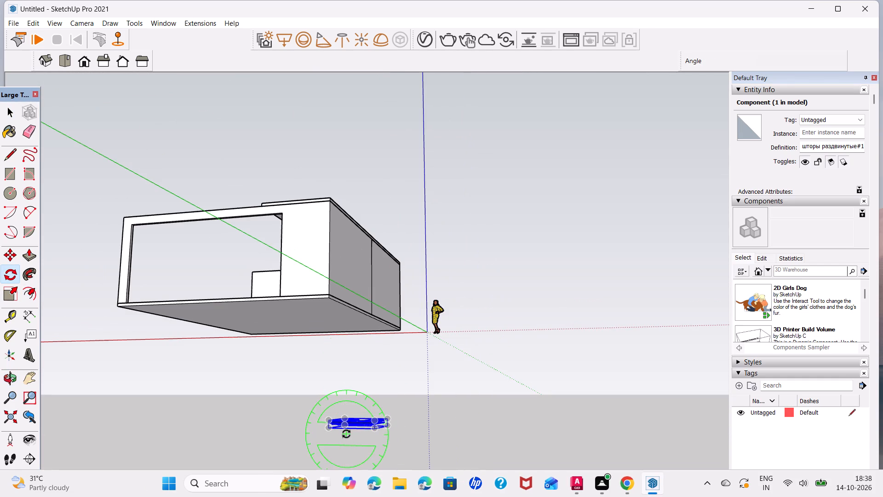
{"action": "left_click", "coordinate": [347, 440]}
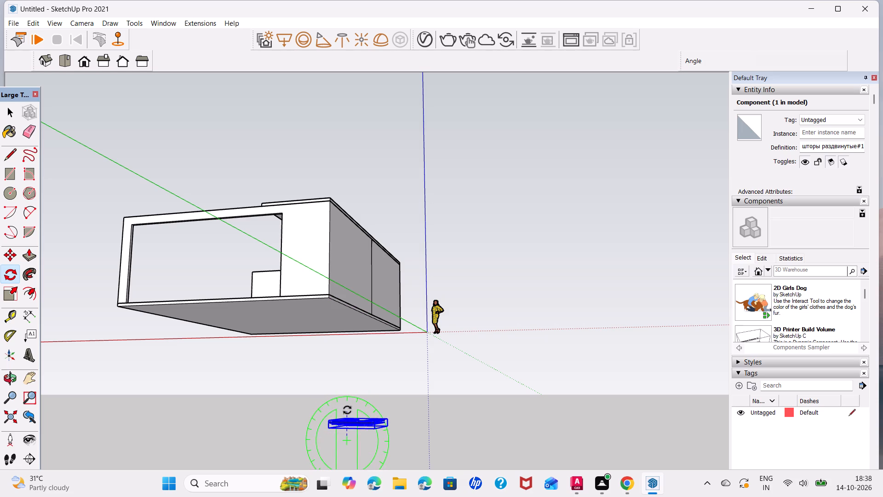
{"action": "left_click", "coordinate": [346, 404]}
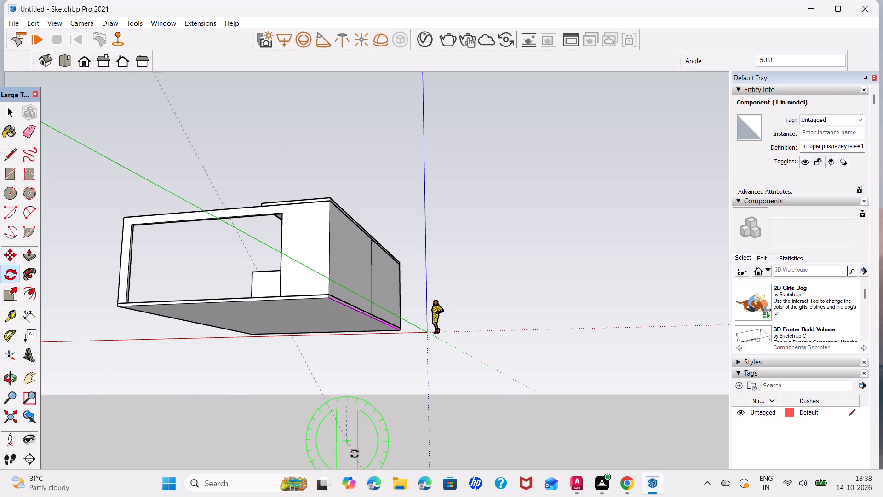
{"action": "scroll", "coordinate": [345, 451], "scroll_direction": "down", "scroll_amount": 13}
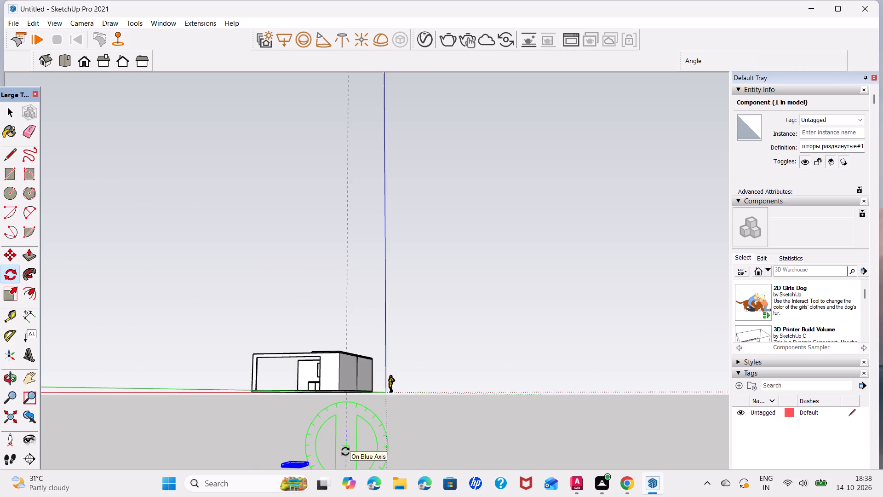
{"action": "left_click", "coordinate": [315, 445]}
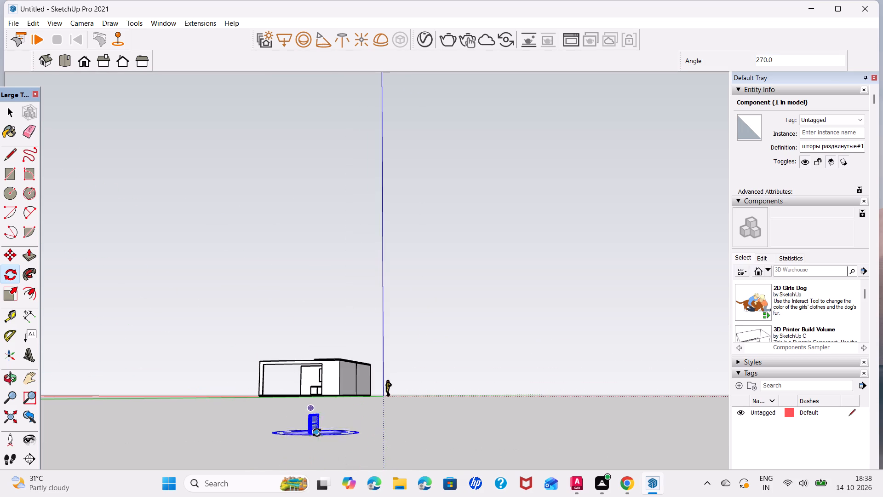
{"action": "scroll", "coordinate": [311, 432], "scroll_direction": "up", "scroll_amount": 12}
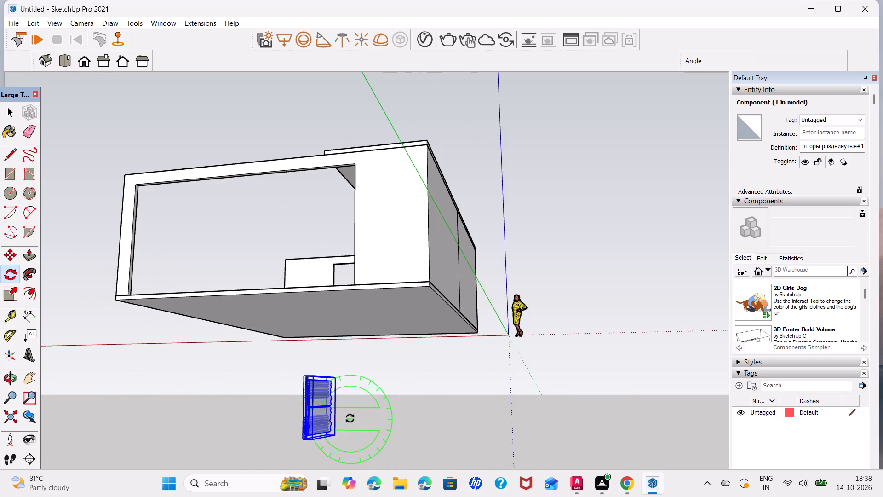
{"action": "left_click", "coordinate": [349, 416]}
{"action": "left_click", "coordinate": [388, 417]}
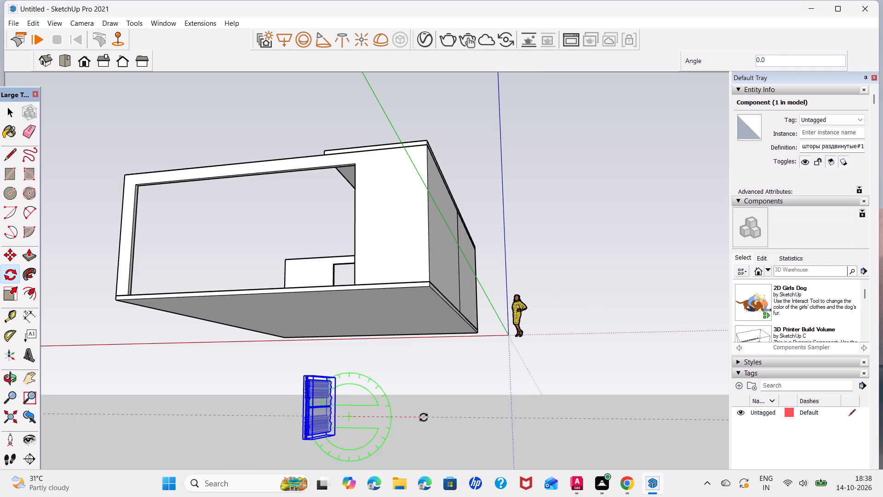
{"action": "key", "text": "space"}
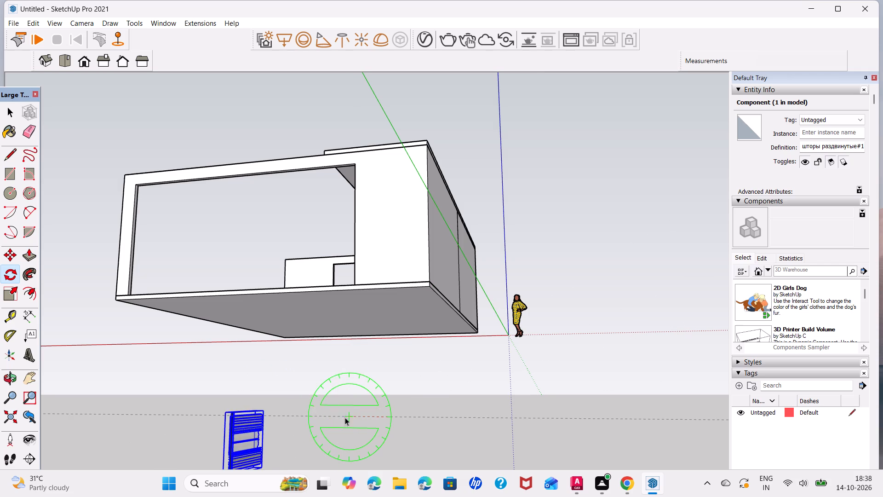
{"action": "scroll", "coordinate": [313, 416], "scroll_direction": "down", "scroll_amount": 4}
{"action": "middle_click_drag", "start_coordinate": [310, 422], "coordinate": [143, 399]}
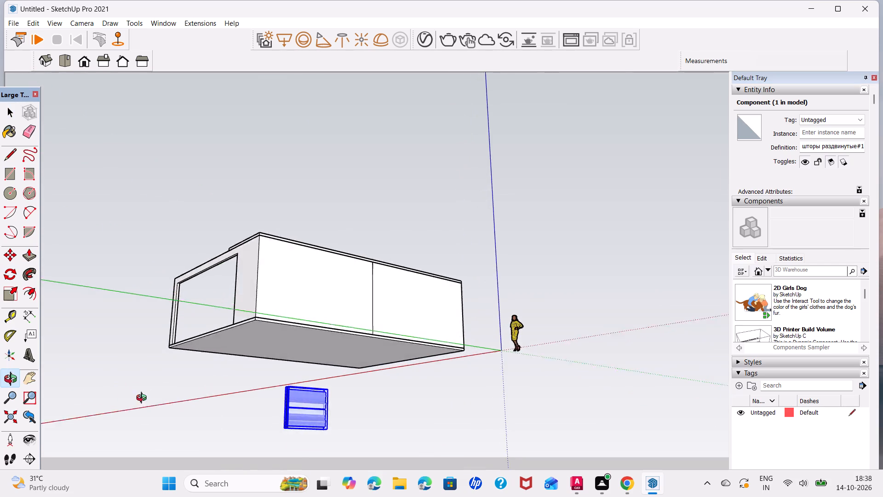
Rotate the curtain component 90° about the red axis so that its folds run vertically.
{"action": "middle_click_drag", "start_coordinate": [143, 399], "coordinate": [84, 411]}
{"action": "scroll", "coordinate": [281, 412], "scroll_direction": "down", "scroll_amount": 3}
{"action": "middle_click_drag", "start_coordinate": [296, 420], "coordinate": [241, 446]}
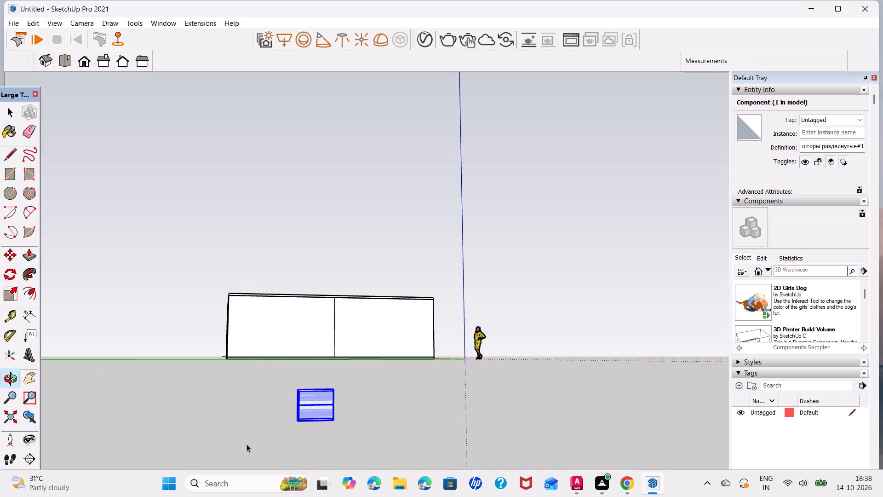
{"action": "scroll", "coordinate": [320, 413], "scroll_direction": "up", "scroll_amount": 6}
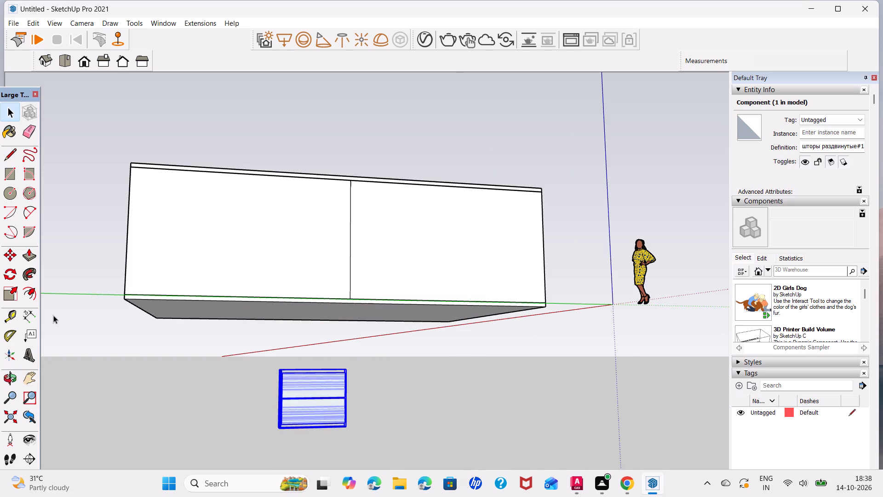
{"action": "left_click", "coordinate": [1, 276]}
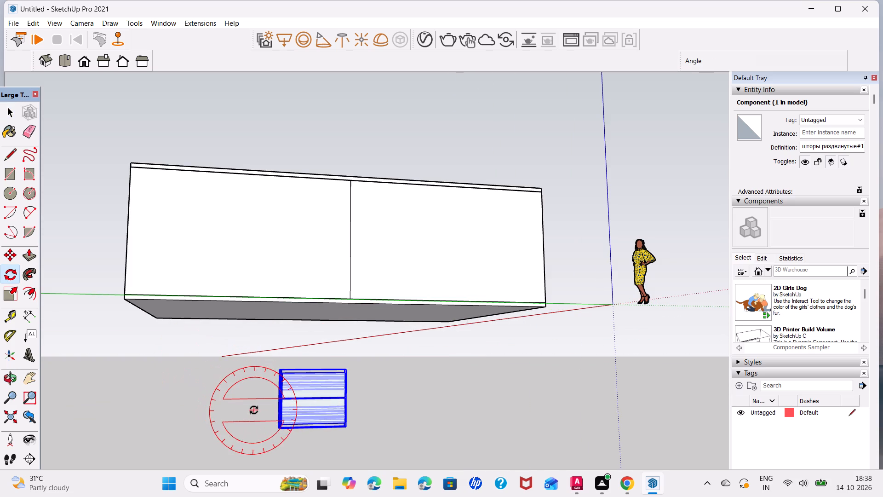
{"action": "left_click", "coordinate": [254, 404]}
{"action": "left_click", "coordinate": [217, 400]}
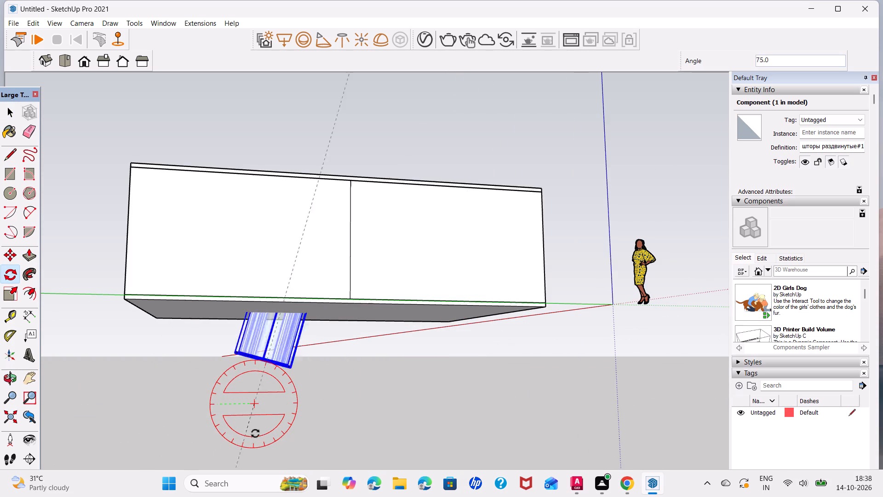
{"action": "left_click", "coordinate": [256, 434]}
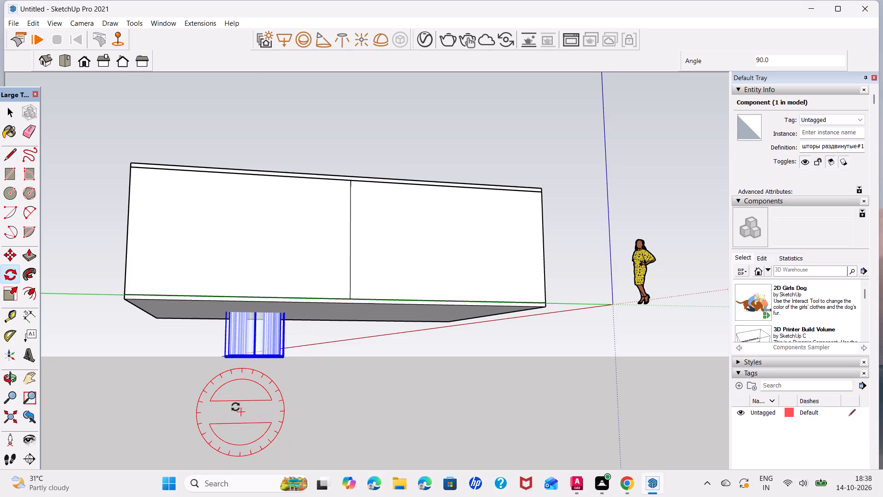
Rotate the curtain component a half turn about the red axis so that its rail is at the top.
{"action": "scroll", "coordinate": [232, 405], "scroll_direction": "down", "scroll_amount": 7}
{"action": "middle_click_drag", "start_coordinate": [226, 400], "coordinate": [659, 433]}
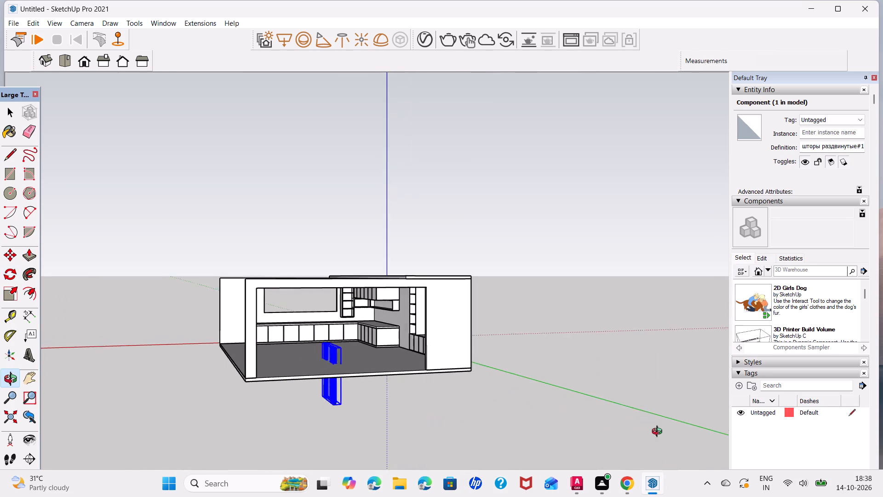
{"action": "middle_click_drag", "start_coordinate": [659, 433], "coordinate": [669, 435]}
{"action": "scroll", "coordinate": [392, 384], "scroll_direction": "up", "scroll_amount": 7}
{"action": "middle_click_drag", "start_coordinate": [491, 400], "coordinate": [247, 410]}
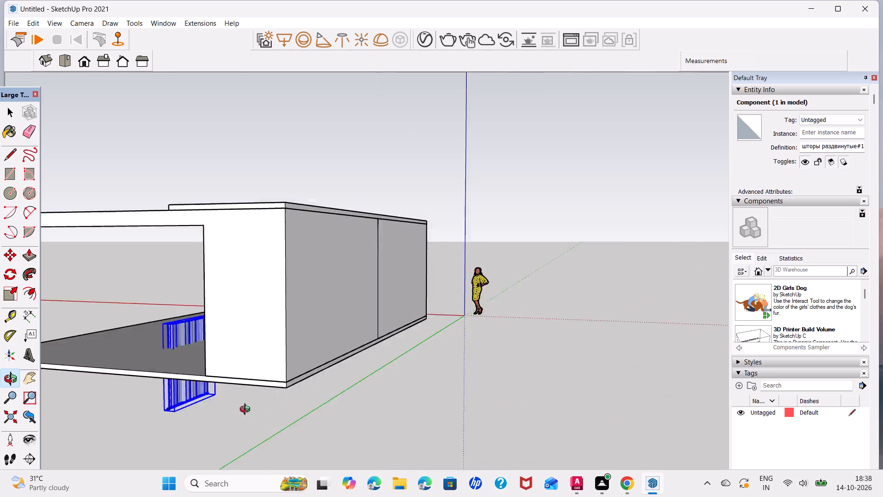
{"action": "middle_click_drag", "start_coordinate": [247, 410], "coordinate": [0, 414]}
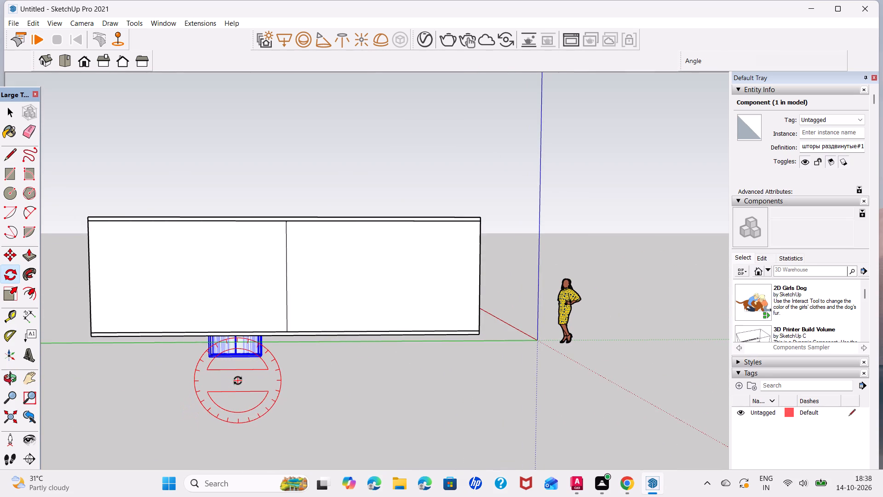
{"action": "left_click", "coordinate": [238, 380]}
{"action": "left_click", "coordinate": [238, 418]}
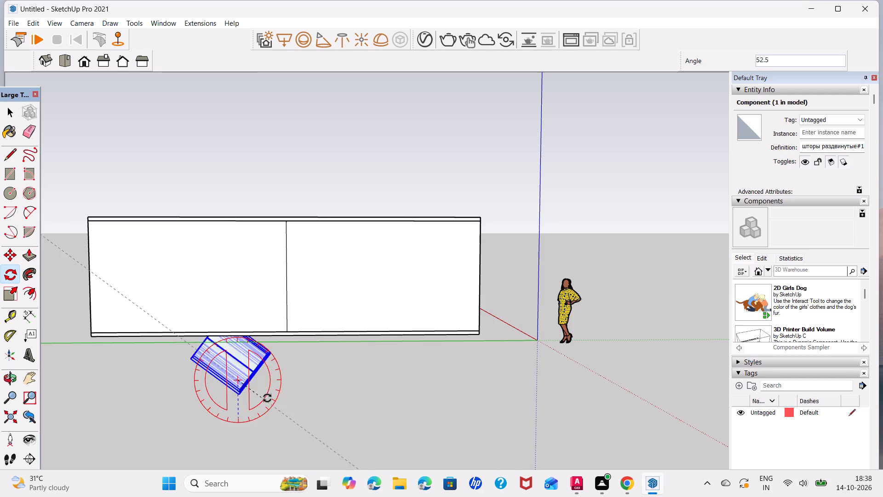
{"action": "left_click", "coordinate": [237, 306]}
{"action": "key", "text": "space"}
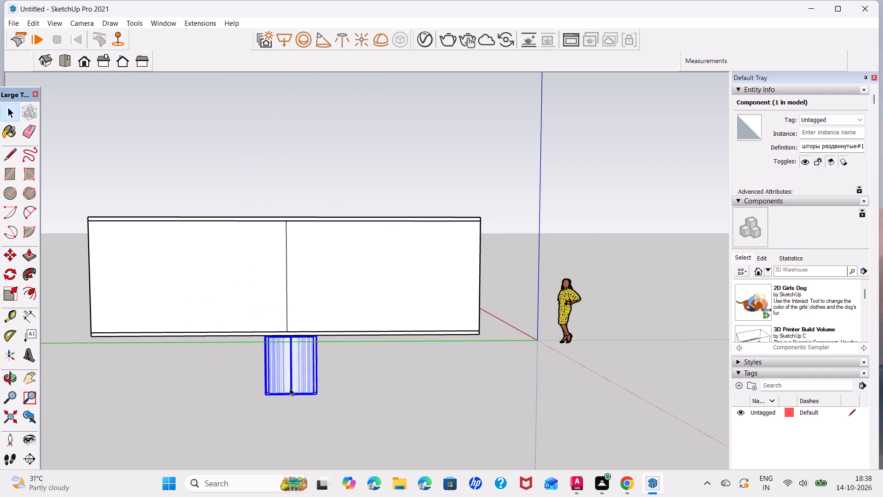
Move the curtain by its top corner to the upper corner of the large side wall opening.
{"action": "scroll", "coordinate": [292, 385], "scroll_direction": "up", "scroll_amount": 6}
{"action": "middle_click_drag", "start_coordinate": [287, 388], "coordinate": [694, 401]}
{"action": "scroll", "coordinate": [314, 391], "scroll_direction": "down", "scroll_amount": 6}
{"action": "middle_click_drag", "start_coordinate": [202, 428], "coordinate": [390, 371]}
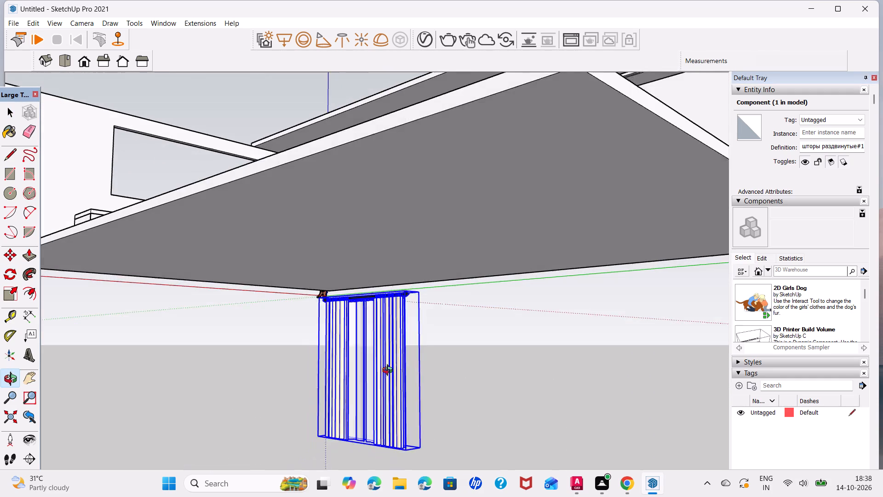
{"action": "middle_click_drag", "start_coordinate": [390, 371], "coordinate": [409, 369]}
{"action": "key", "text": "m"}
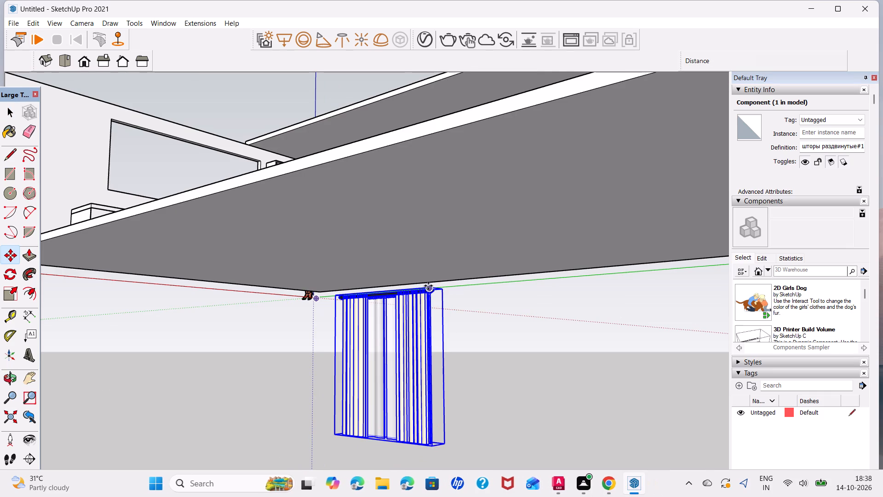
{"action": "left_click", "coordinate": [429, 285]}
{"action": "scroll", "coordinate": [504, 165], "scroll_direction": "down", "scroll_amount": 7}
{"action": "scroll", "coordinate": [447, 90], "scroll_direction": "down", "scroll_amount": 8}
{"action": "middle_click_drag", "start_coordinate": [487, 88], "coordinate": [470, 144]}
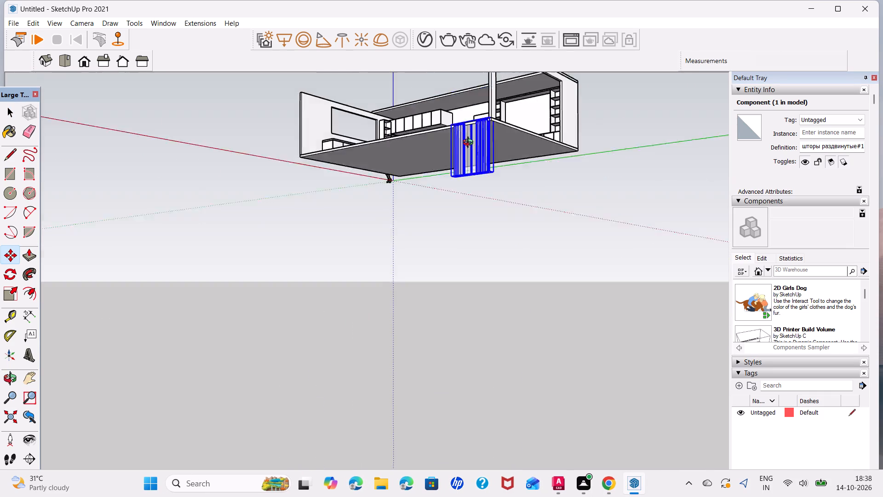
{"action": "middle_click_drag", "start_coordinate": [470, 144], "coordinate": [334, 179]}
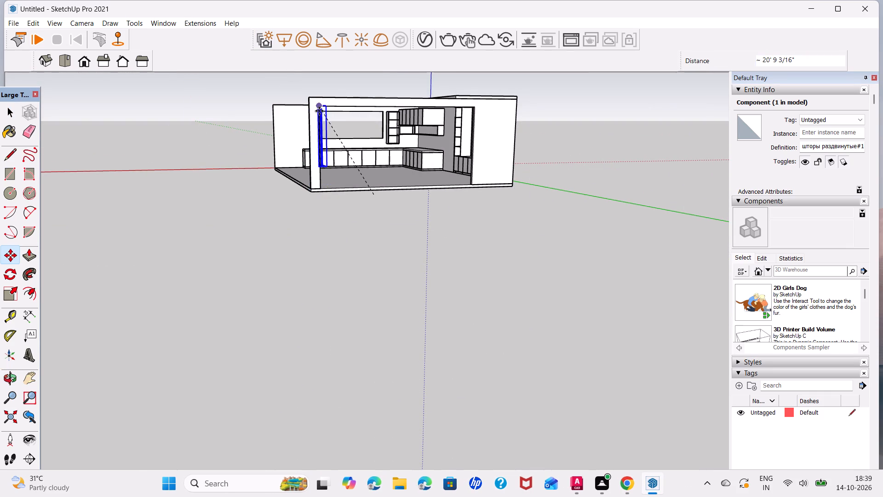
{"action": "scroll", "coordinate": [319, 111], "scroll_direction": "up", "scroll_amount": 12}
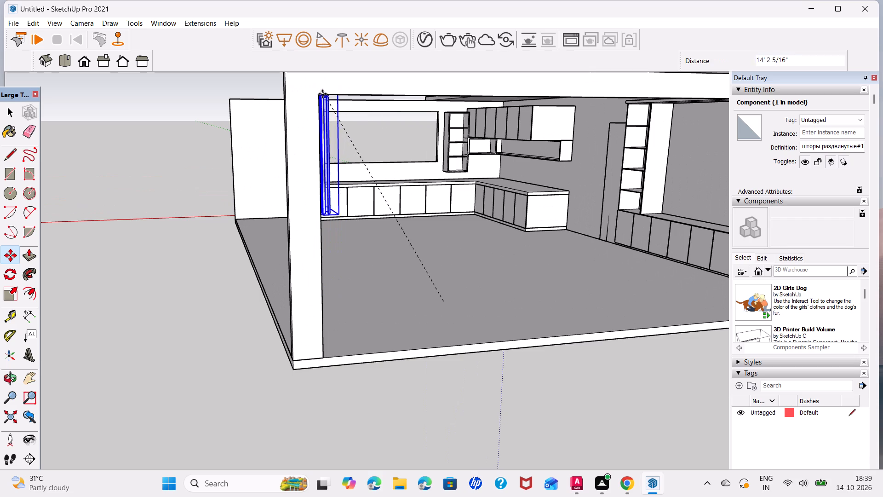
{"action": "left_click", "coordinate": [319, 95]}
{"action": "middle_click_drag", "start_coordinate": [265, 158], "coordinate": [476, 160]}
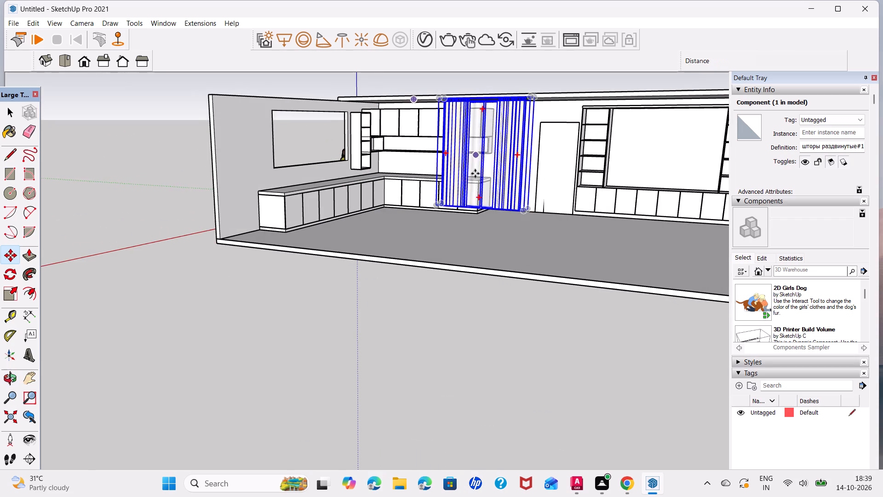
{"action": "key", "text": "space"}
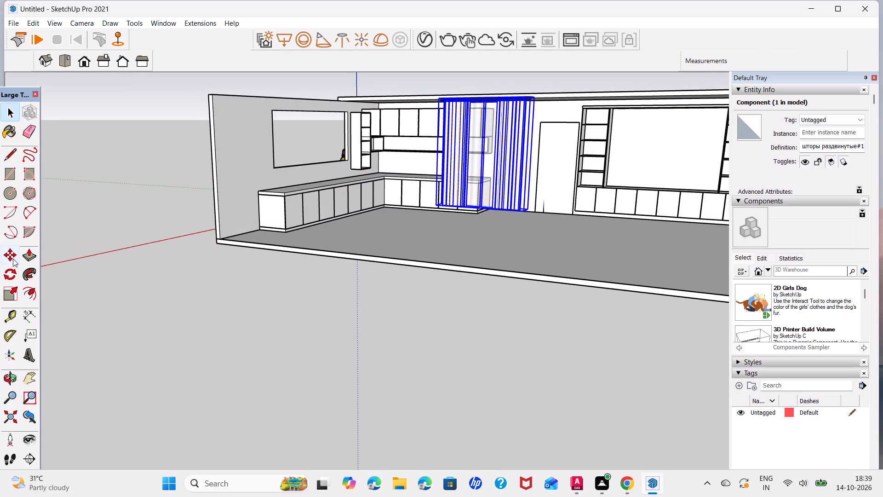
Rotate the curtain about the vertical blue axis, from perpendicular to parallel with the side wall opening.
{"action": "left_click", "coordinate": [11, 273]}
{"action": "left_click", "coordinate": [480, 230]}
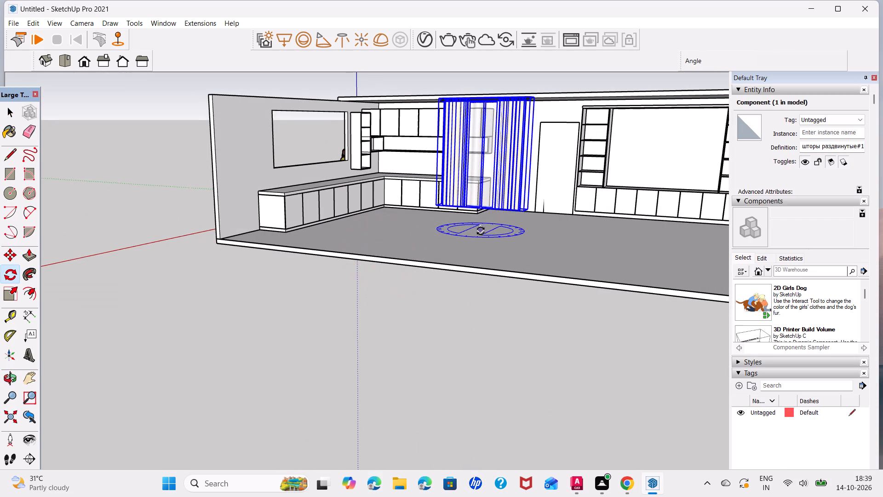
{"action": "left_click", "coordinate": [453, 246]}
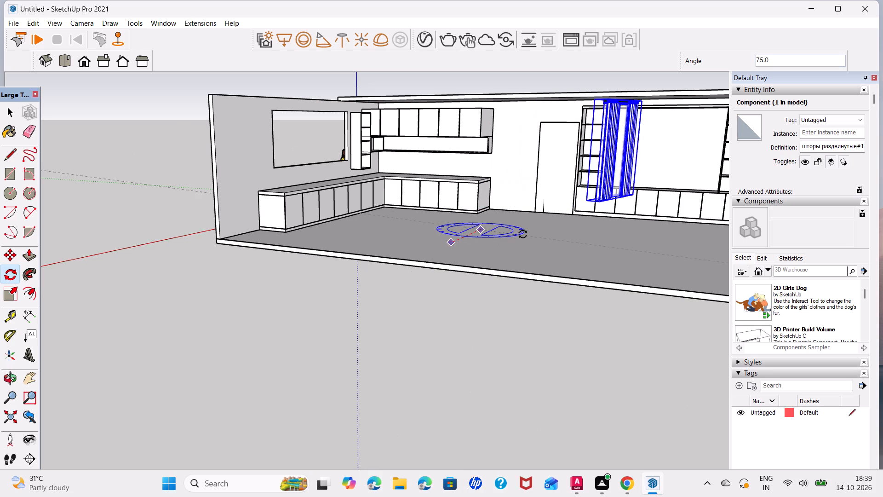
{"action": "scroll", "coordinate": [530, 237], "scroll_direction": "up", "scroll_amount": 6}
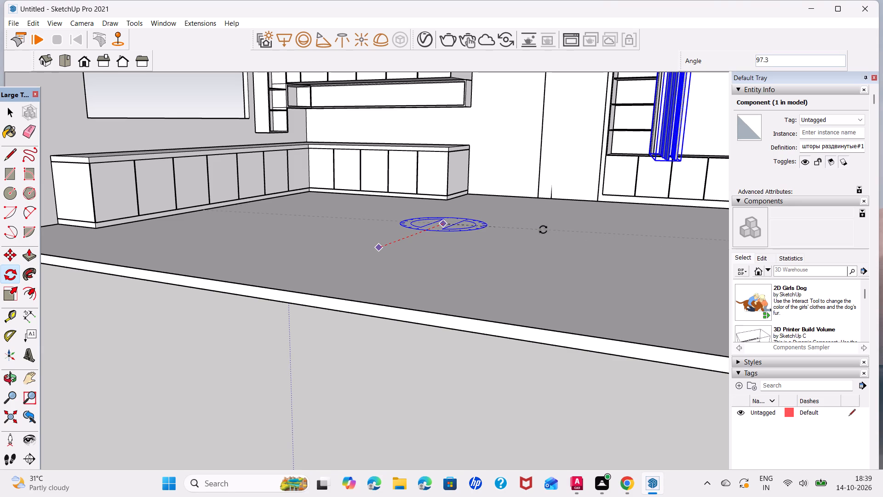
{"action": "left_click", "coordinate": [539, 231]}
{"action": "scroll", "coordinate": [571, 229], "scroll_direction": "down", "scroll_amount": 3}
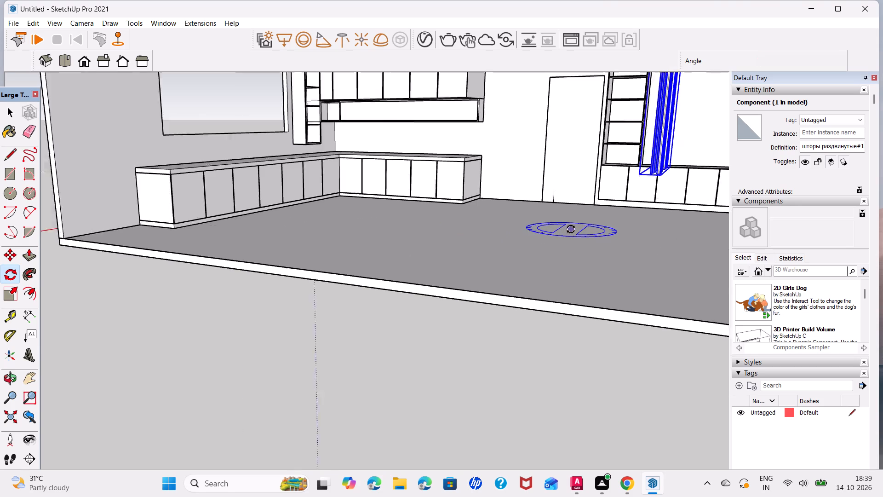
{"action": "scroll", "coordinate": [571, 229], "scroll_direction": "down", "scroll_amount": 5}
{"action": "key", "text": "space"}
Move the curtain by its top rail corner onto the upper corner of the side wall opening, inside the opening.
{"action": "middle_click_drag", "start_coordinate": [530, 219], "coordinate": [703, 303]}
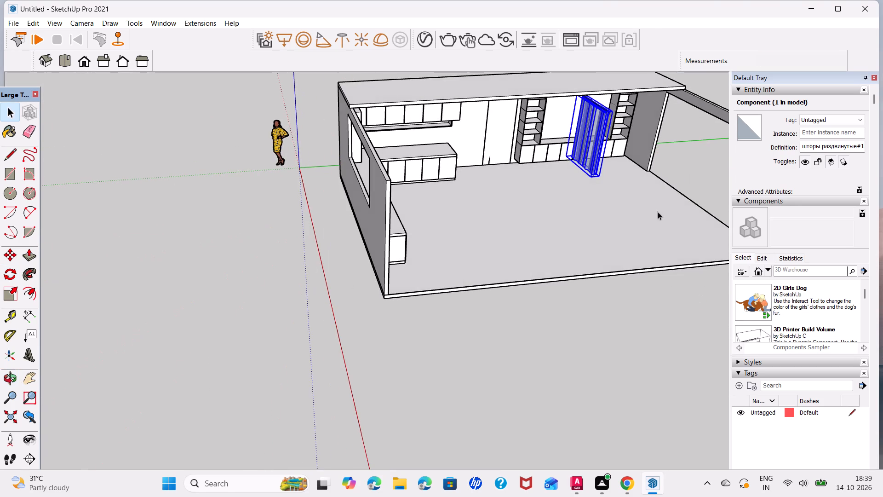
{"action": "scroll", "coordinate": [603, 109], "scroll_direction": "up", "scroll_amount": 20}
{"action": "scroll", "coordinate": [603, 109], "scroll_direction": "up", "scroll_amount": 1}
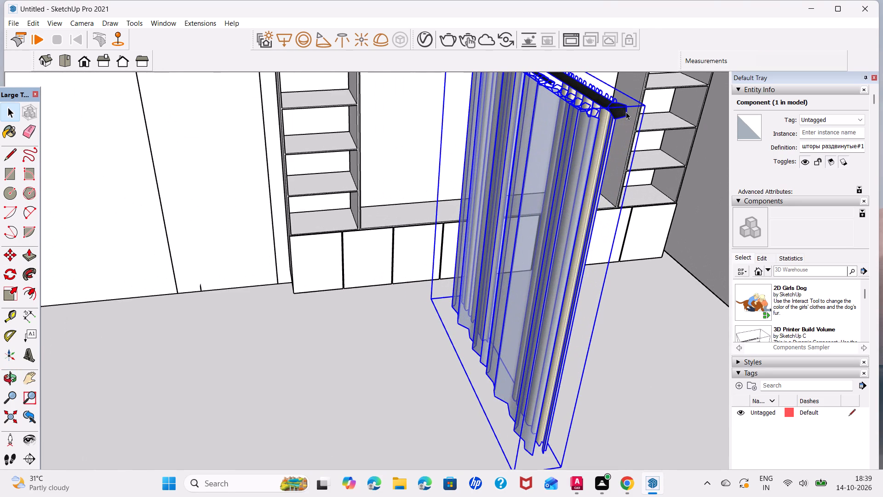
{"action": "key", "text": "m"}
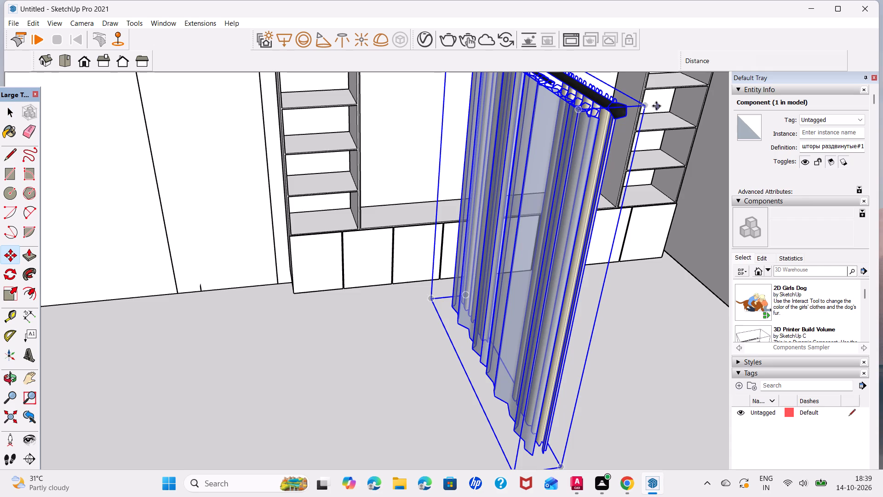
{"action": "left_click", "coordinate": [648, 108]}
{"action": "scroll", "coordinate": [679, 191], "scroll_direction": "down", "scroll_amount": 8}
{"action": "middle_click_drag", "start_coordinate": [676, 198], "coordinate": [312, 115], "text": "shift"}
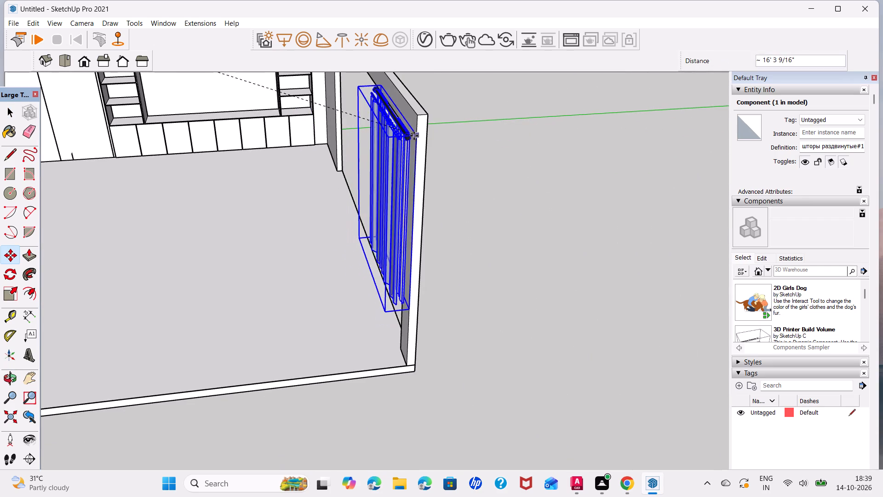
{"action": "middle_click_drag", "start_coordinate": [416, 138], "coordinate": [113, 92]}
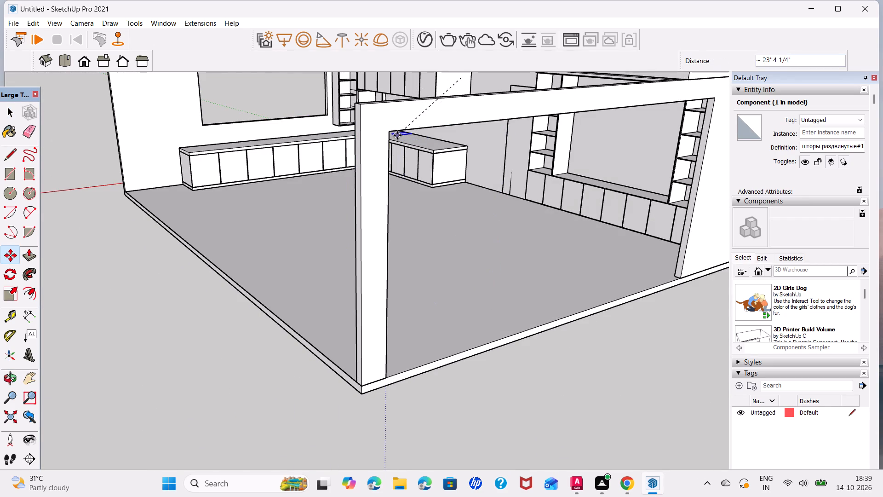
{"action": "left_click", "coordinate": [390, 133]}
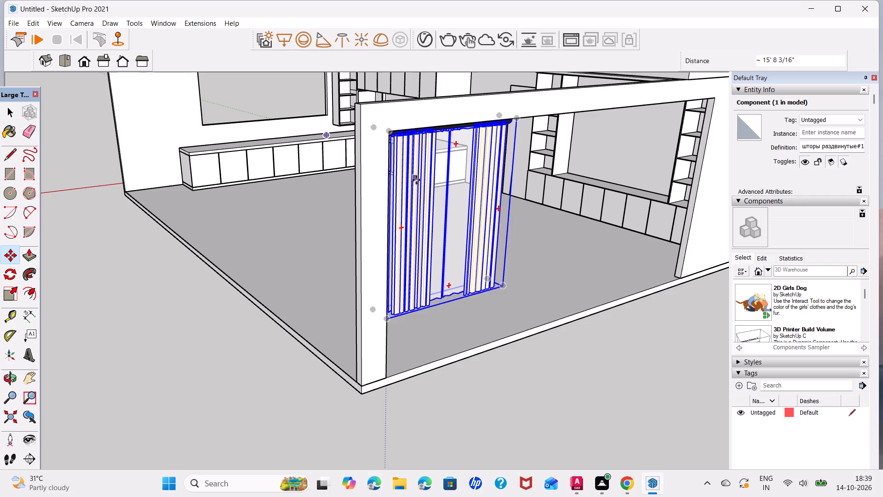
Scale the curtain uniformly by about 1.33 from its lower corner so that it reaches the floor of the opening.
{"action": "key", "text": "s"}
{"action": "left_click", "coordinate": [506, 286]}
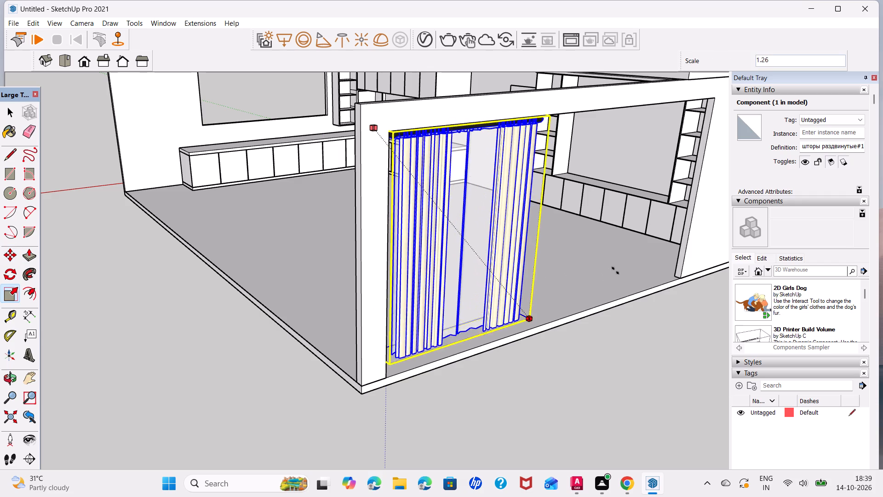
{"action": "left_click", "coordinate": [533, 329]}
Scale the curtain along the red axis by about 2.50 so that it spans the full width of the opening.
{"action": "middle_click_drag", "start_coordinate": [540, 284], "coordinate": [321, 271]}
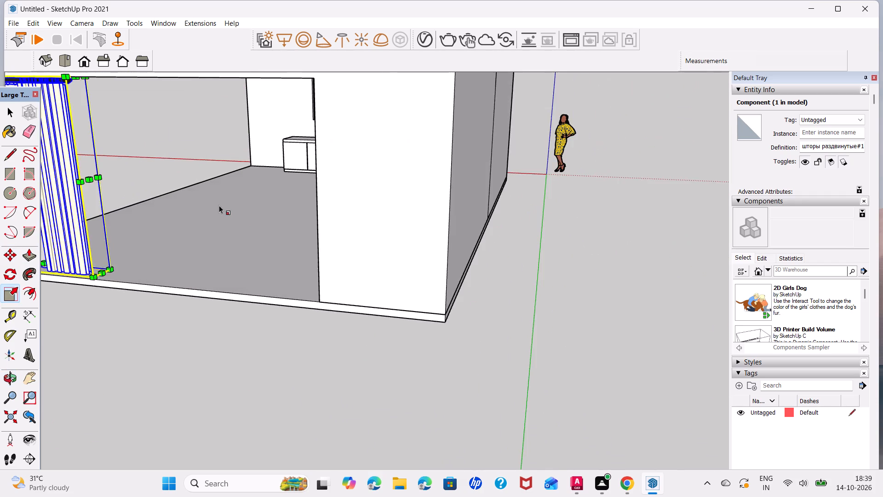
{"action": "scroll", "coordinate": [219, 205], "scroll_direction": "down", "scroll_amount": 2}
{"action": "middle_click_drag", "start_coordinate": [212, 197], "coordinate": [323, 193]}
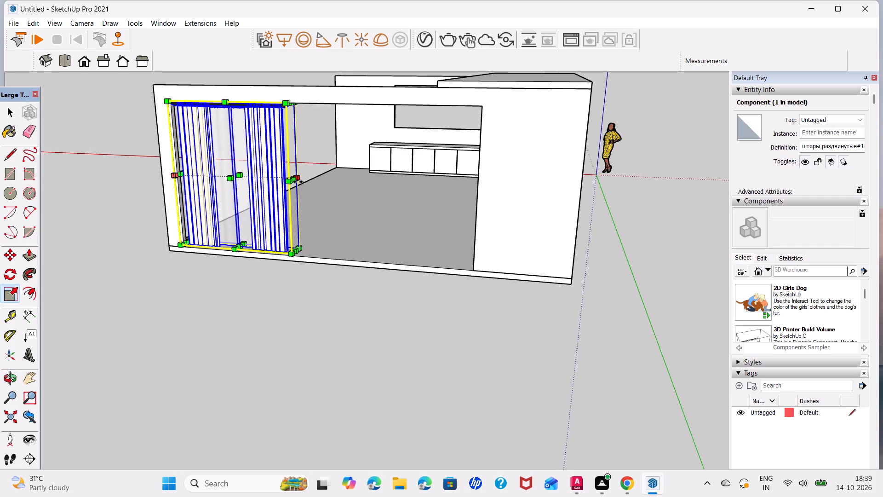
{"action": "left_click", "coordinate": [294, 182]}
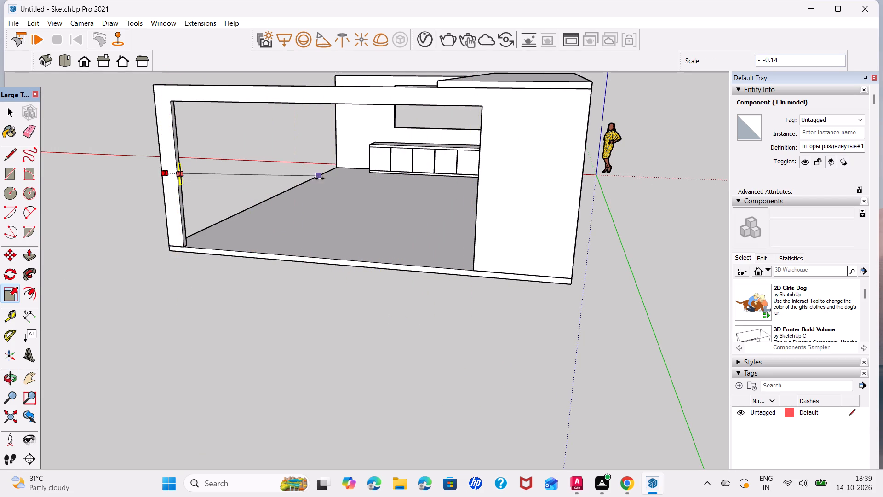
{"action": "key", "text": "space"}
{"action": "scroll", "coordinate": [297, 169], "scroll_direction": "up", "scroll_amount": 6}
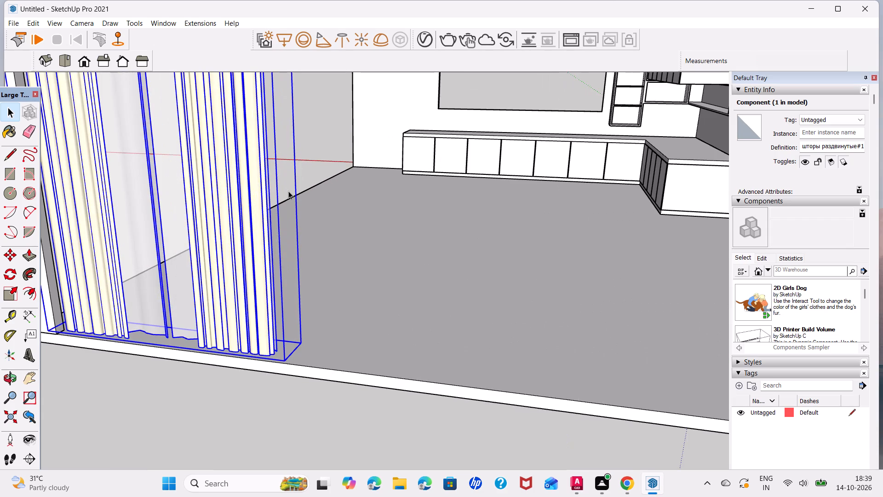
{"action": "key", "text": "s"}
{"action": "left_click", "coordinate": [287, 199]}
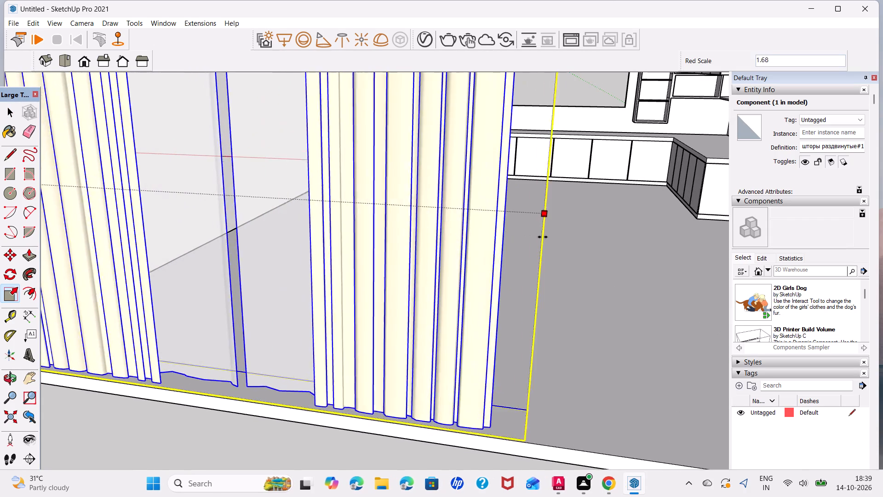
{"action": "scroll", "coordinate": [543, 237], "scroll_direction": "down", "scroll_amount": 6}
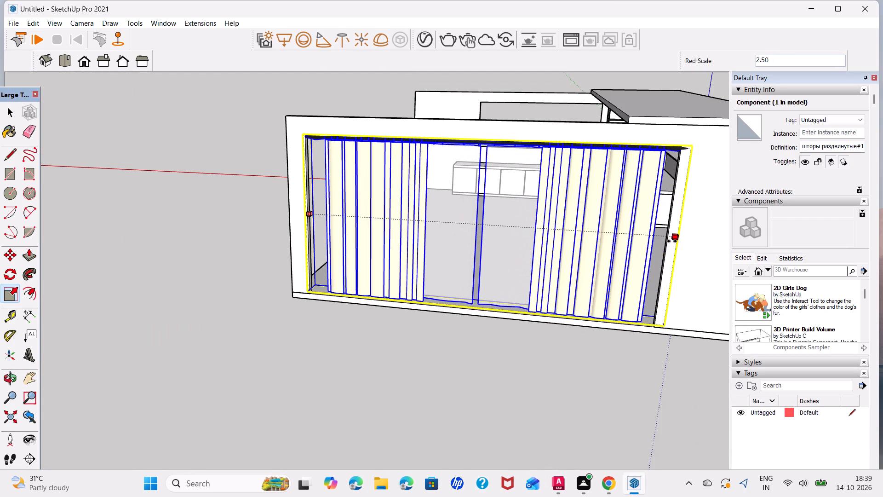
{"action": "left_click", "coordinate": [667, 238]}
{"action": "key", "text": "space"}
Deselect the curtain and inspect its fit in the opening and the whole room from the open front.
{"action": "scroll", "coordinate": [350, 237], "scroll_direction": "down", "scroll_amount": 3}
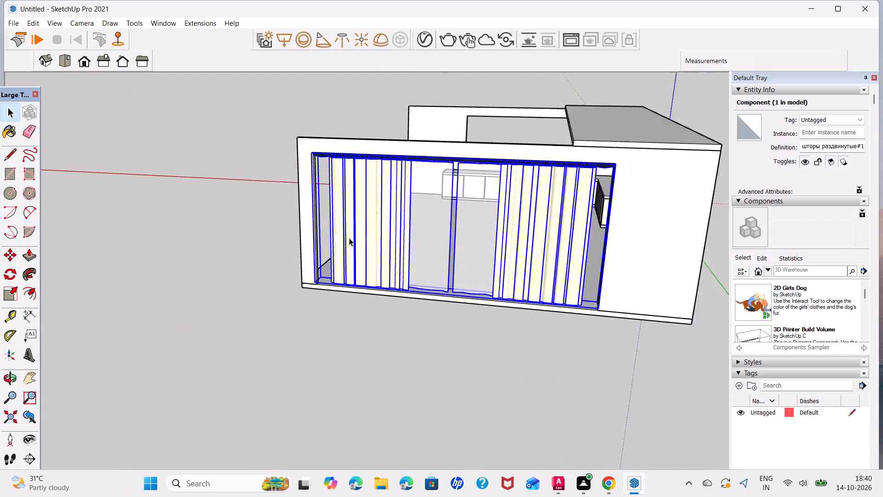
{"action": "scroll", "coordinate": [349, 238], "scroll_direction": "down", "scroll_amount": 3}
{"action": "middle_click_drag", "start_coordinate": [306, 241], "coordinate": [830, 262]}
{"action": "scroll", "coordinate": [471, 180], "scroll_direction": "up", "scroll_amount": 5}
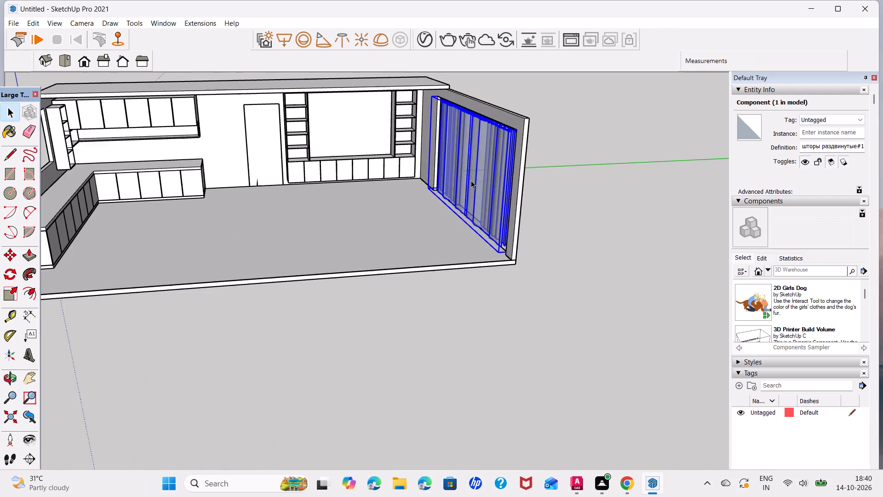
{"action": "scroll", "coordinate": [463, 177], "scroll_direction": "up", "scroll_amount": 5}
{"action": "left_click", "coordinate": [616, 209]}
{"action": "scroll", "coordinate": [550, 213], "scroll_direction": "down", "scroll_amount": 3}
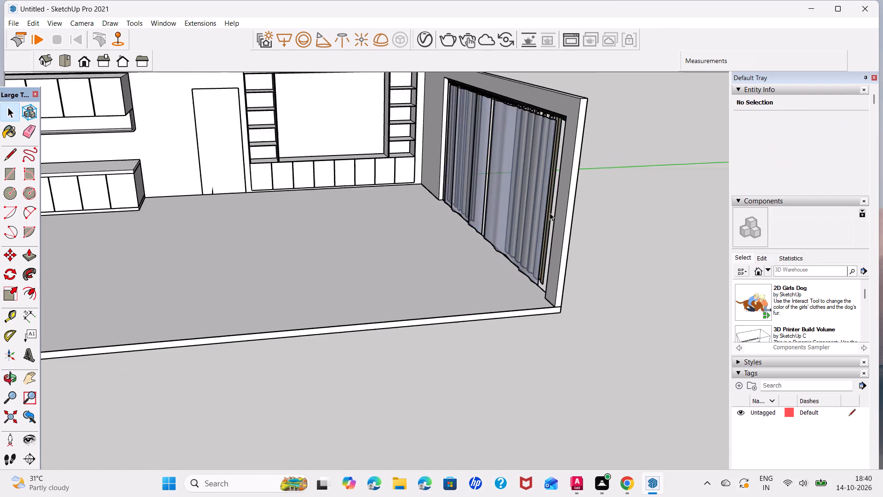
{"action": "scroll", "coordinate": [550, 213], "scroll_direction": "down", "scroll_amount": 2}
{"action": "middle_click_drag", "start_coordinate": [553, 209], "coordinate": [478, 219]}
{"action": "middle_click_drag", "start_coordinate": [338, 200], "coordinate": [441, 256]}
{"action": "middle_click_drag", "start_coordinate": [439, 283], "coordinate": [439, 196]}
{"action": "middle_click_drag", "start_coordinate": [339, 220], "coordinate": [348, 262]}
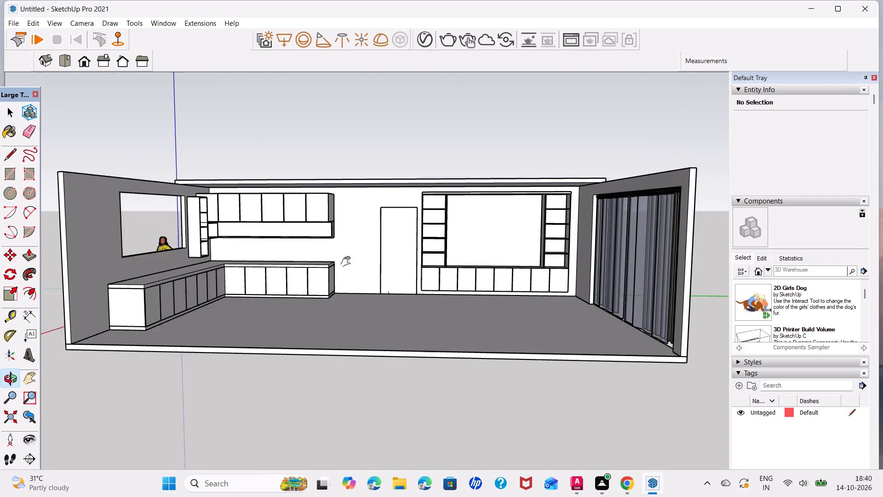
{"action": "middle_click_drag", "start_coordinate": [348, 262], "coordinate": [351, 270]}
{"action": "scroll", "coordinate": [313, 319], "scroll_direction": "up", "scroll_amount": 1}
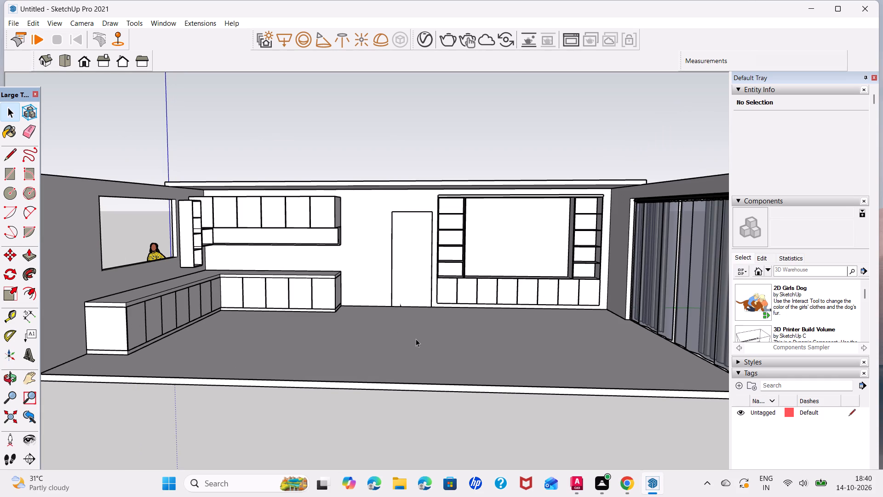
{"action": "middle_click_drag", "start_coordinate": [416, 339], "coordinate": [432, 350]}
{"action": "scroll", "coordinate": [431, 349], "scroll_direction": "down", "scroll_amount": 1}
{"action": "middle_click_drag", "start_coordinate": [460, 319], "coordinate": [434, 318]}
{"action": "scroll", "coordinate": [436, 321], "scroll_direction": "down", "scroll_amount": 1}
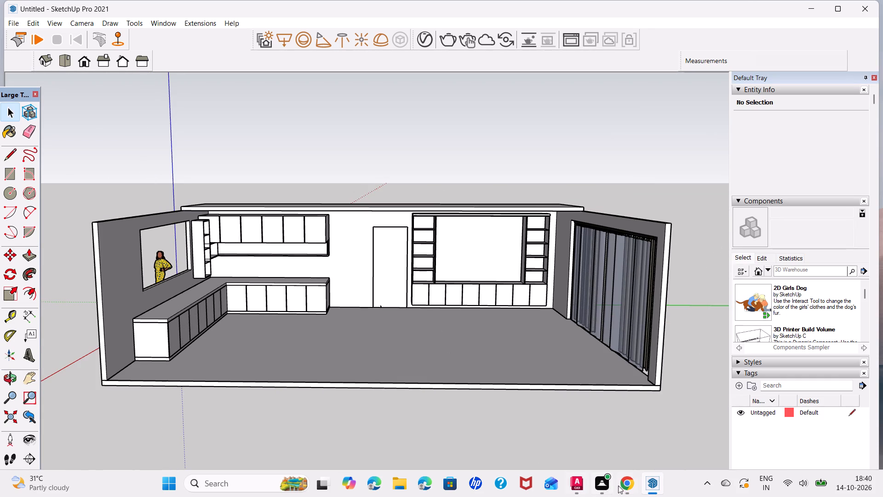
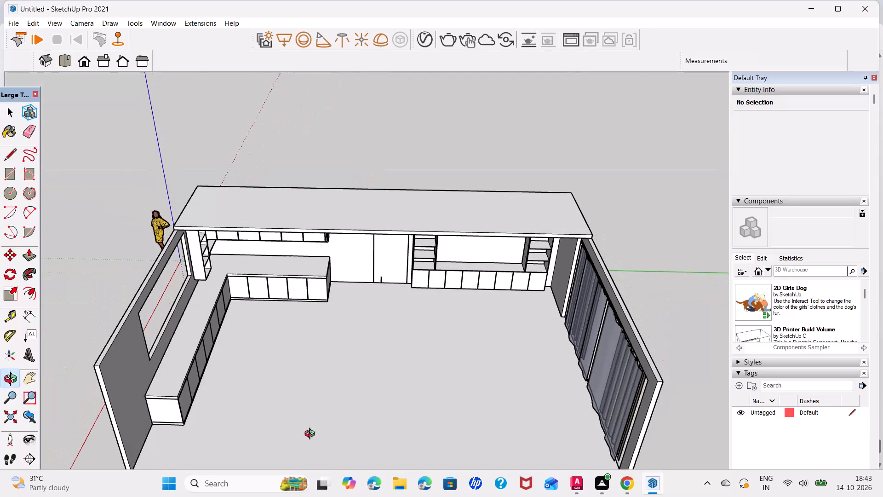
Draw a rectangle about 18' 2" by 13' 8" on the living area floor, between the wall units and the open front.
{"action": "middle_click_drag", "start_coordinate": [451, 343], "coordinate": [397, 302]}
{"action": "middle_click_drag", "start_coordinate": [382, 369], "coordinate": [396, 366]}
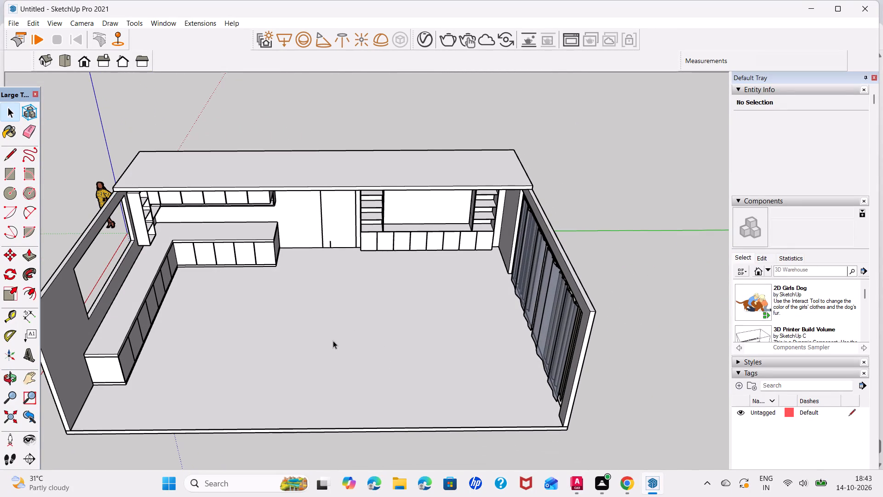
{"action": "key", "text": "r"}
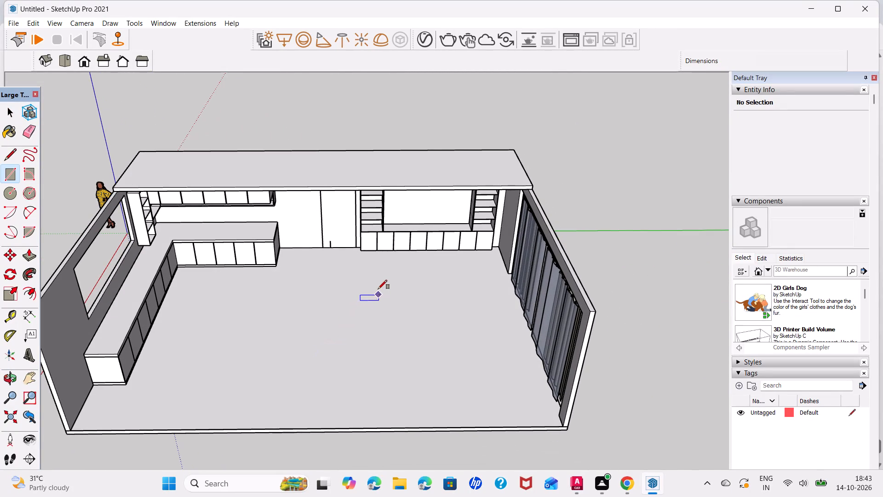
{"action": "left_click", "coordinate": [354, 272]}
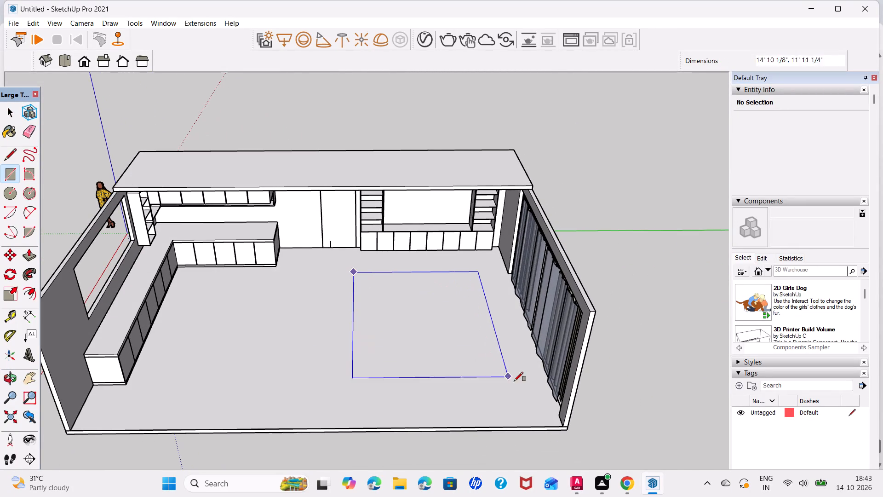
{"action": "left_click", "coordinate": [540, 408]}
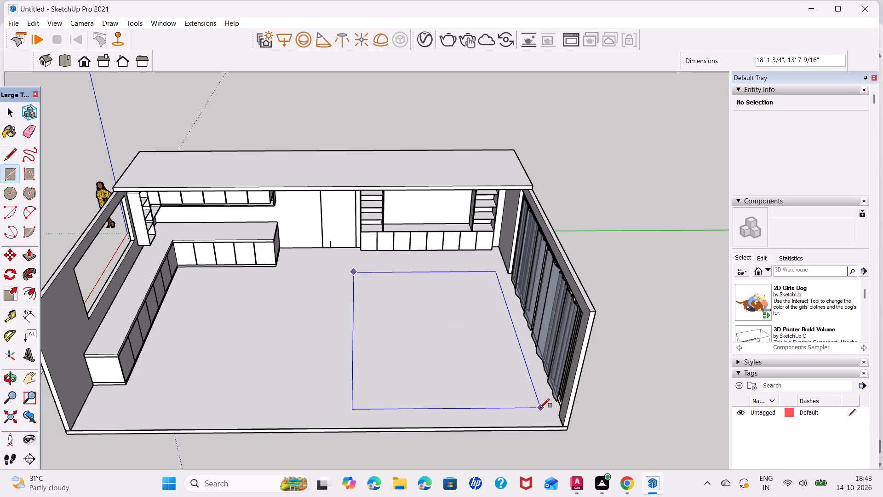
Push/Pull the large living area rectangle by 0.5" to give the carpet its thickness.
{"action": "key", "text": "space"}
{"action": "left_click", "coordinate": [479, 382]}
{"action": "key", "text": "p"}
{"action": "left_click", "coordinate": [479, 382]}
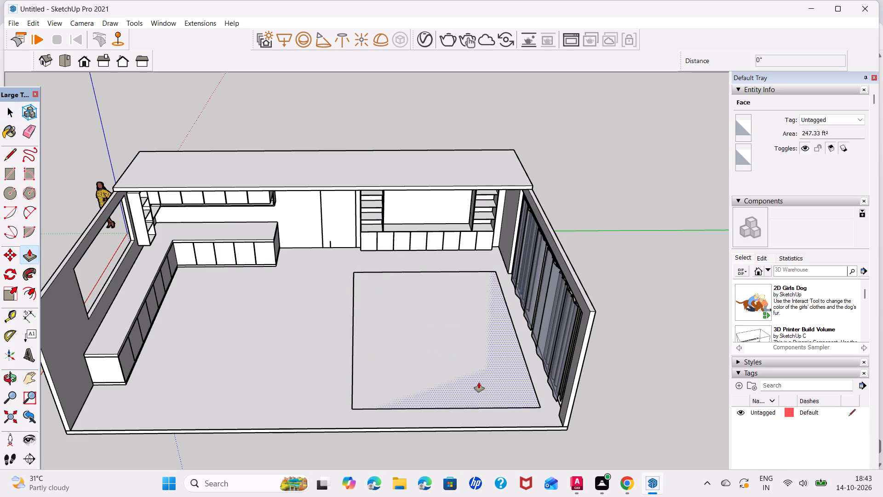
{"action": "type", "text": "0.5"}
{"action": "key", "text": "Return"}
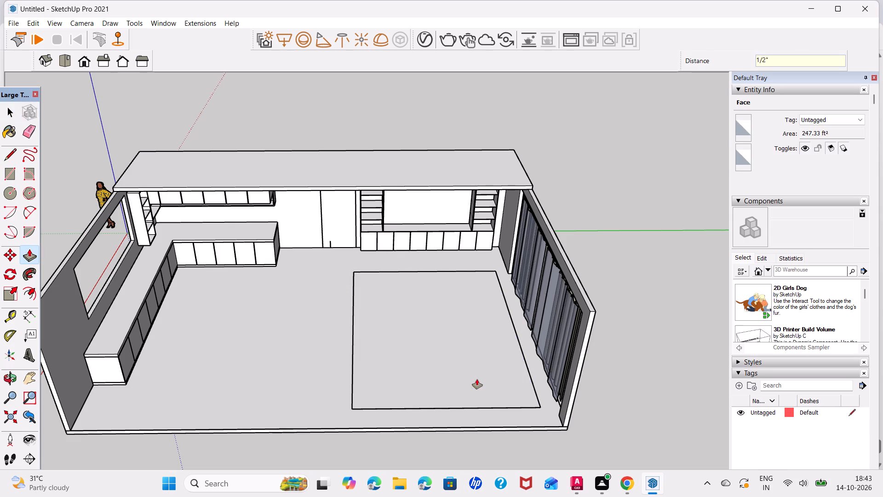
{"action": "key", "text": "space"}
Draw a rectangle about 12' 2" by 7' 6" on the floor beside the kitchen counter and reverse its face.
{"action": "key", "text": "r"}
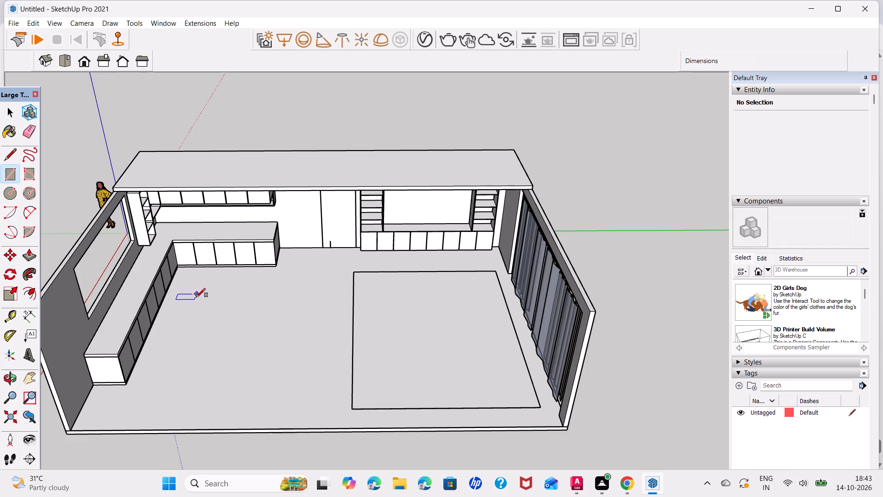
{"action": "left_click", "coordinate": [164, 349]}
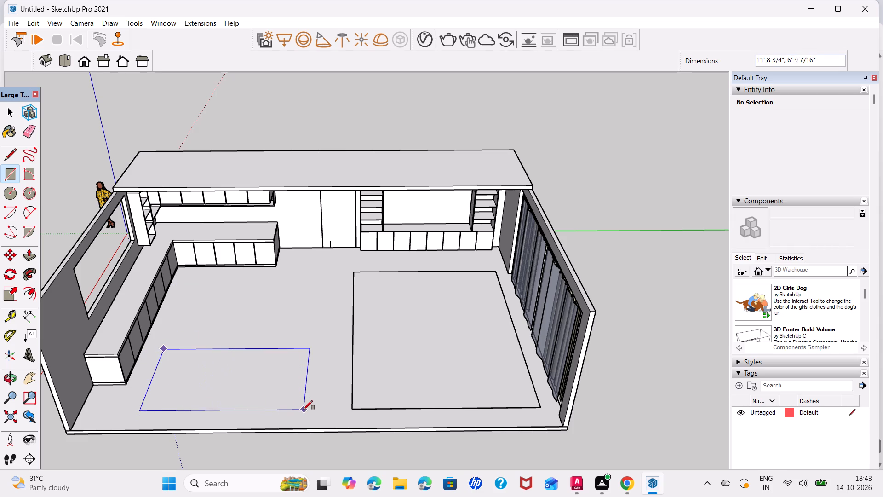
{"action": "left_click", "coordinate": [311, 416]}
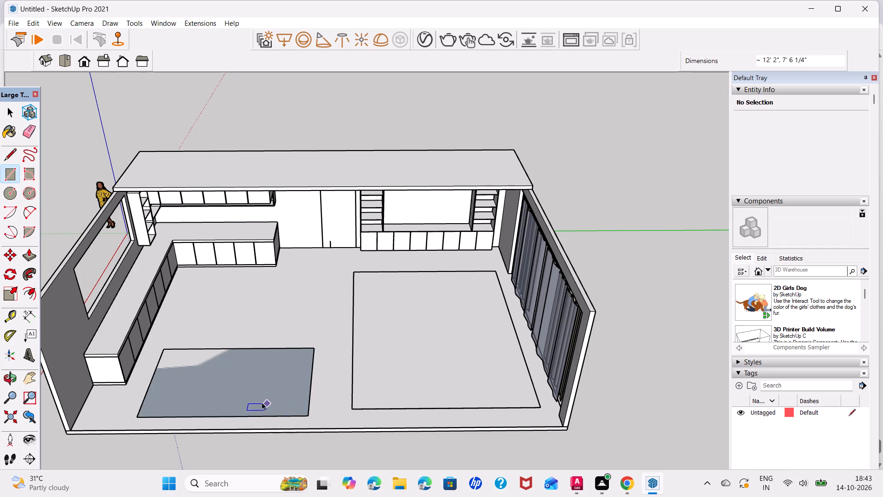
{"action": "key", "text": "space"}
{"action": "right_click", "coordinate": [260, 401]}
{"action": "left_click", "coordinate": [313, 320]}
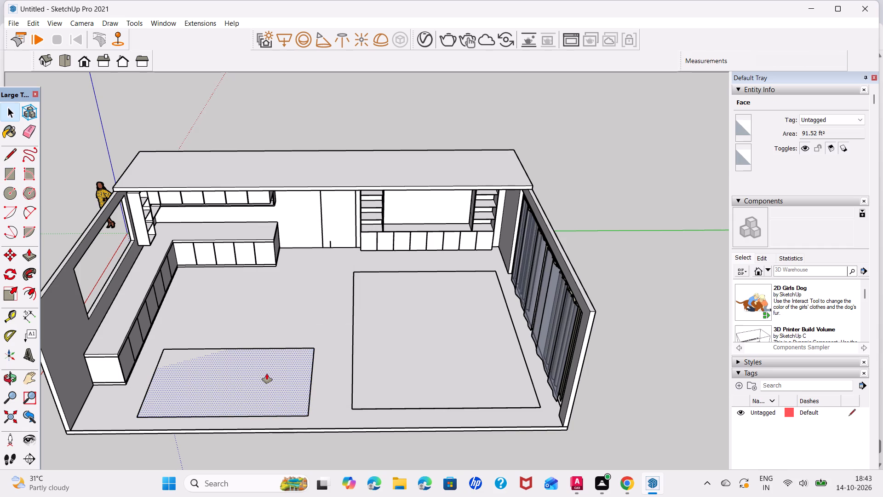
Push/Pull the smaller kitchen-side rectangle by 0.5".
{"action": "key", "text": "p"}
{"action": "left_click", "coordinate": [267, 374]}
{"action": "type", "text": "0.5"}
{"action": "key", "text": "Return"}
Paint both floor rectangles with Carpet Loop Pattern from the Carpet, Fabrics, Leathers, Textiles materials collection.
{"action": "scroll", "coordinate": [768, 275], "scroll_direction": "down", "scroll_amount": 8}
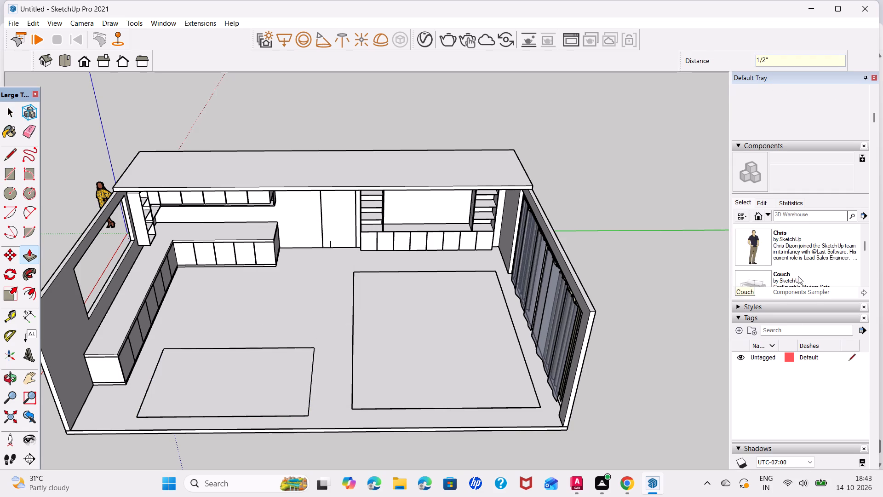
{"action": "scroll", "coordinate": [796, 275], "scroll_direction": "down", "scroll_amount": 16}
{"action": "scroll", "coordinate": [838, 180], "scroll_direction": "down", "scroll_amount": 17}
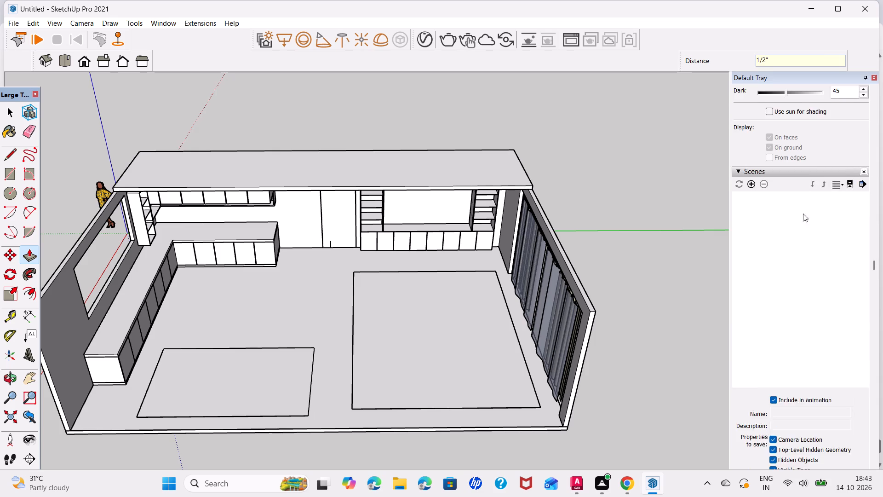
{"action": "scroll", "coordinate": [803, 247], "scroll_direction": "down", "scroll_amount": 7}
{"action": "scroll", "coordinate": [801, 353], "scroll_direction": "down", "scroll_amount": 12}
{"action": "left_click", "coordinate": [849, 300]}
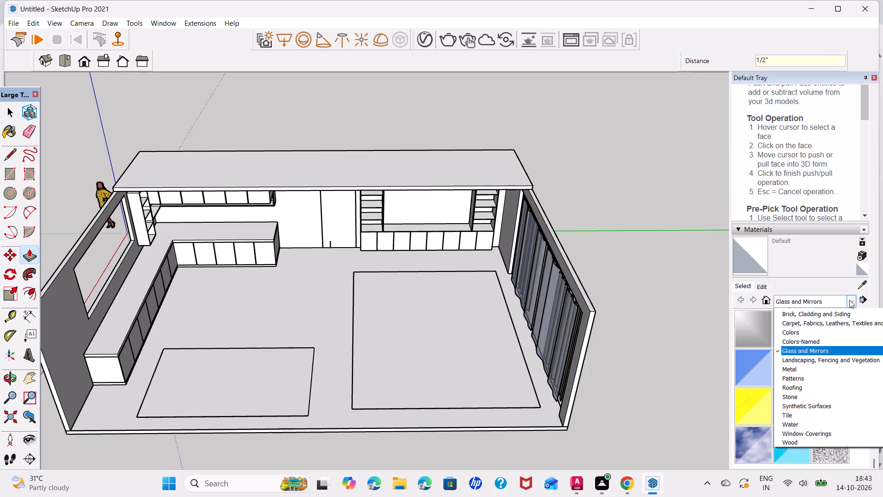
{"action": "left_click", "coordinate": [830, 320]}
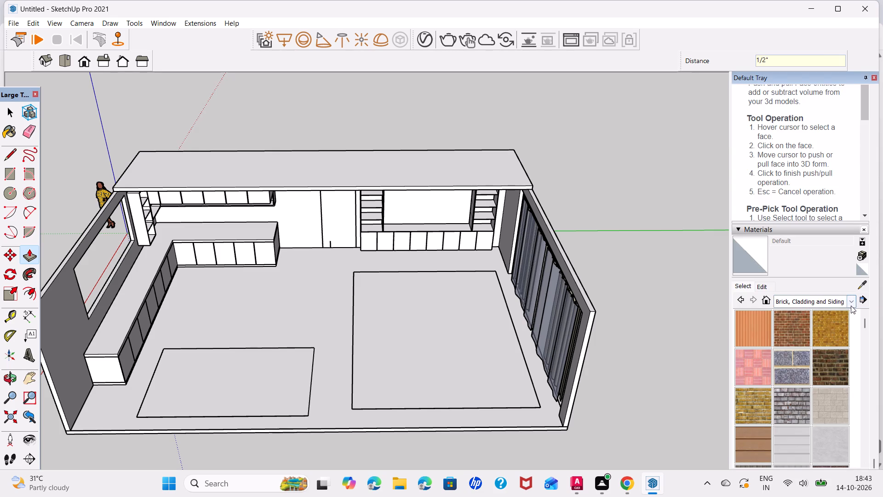
{"action": "left_click", "coordinate": [851, 305]}
{"action": "left_click", "coordinate": [833, 332]}
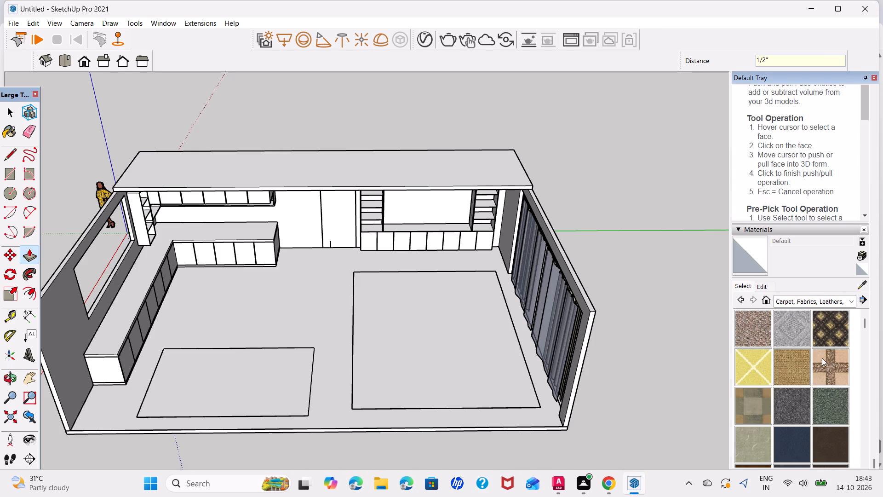
{"action": "left_click", "coordinate": [800, 370]}
{"action": "left_click", "coordinate": [463, 386]}
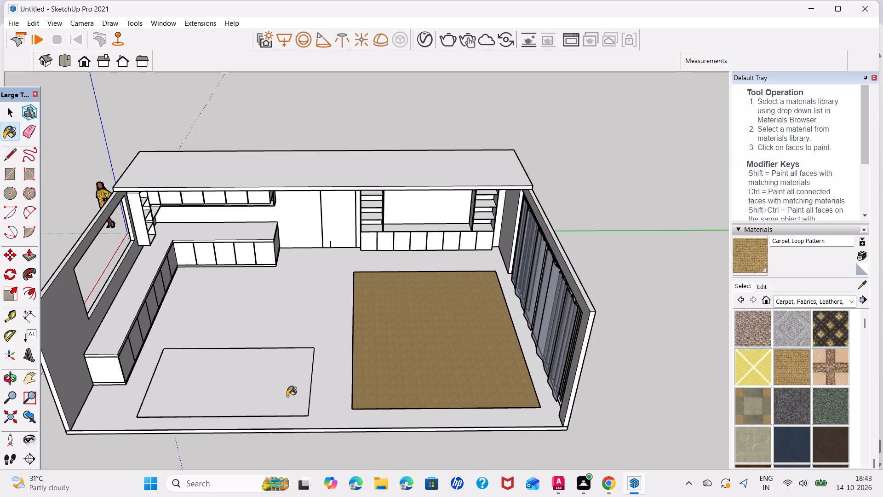
{"action": "left_click", "coordinate": [276, 393]}
{"action": "scroll", "coordinate": [771, 369], "scroll_direction": "down", "scroll_amount": 2}
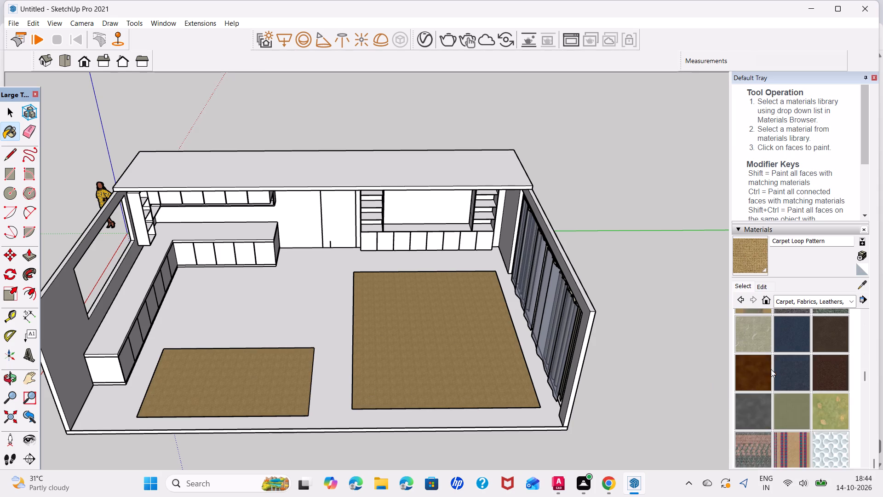
{"action": "scroll", "coordinate": [771, 369], "scroll_direction": "down", "scroll_amount": 2}
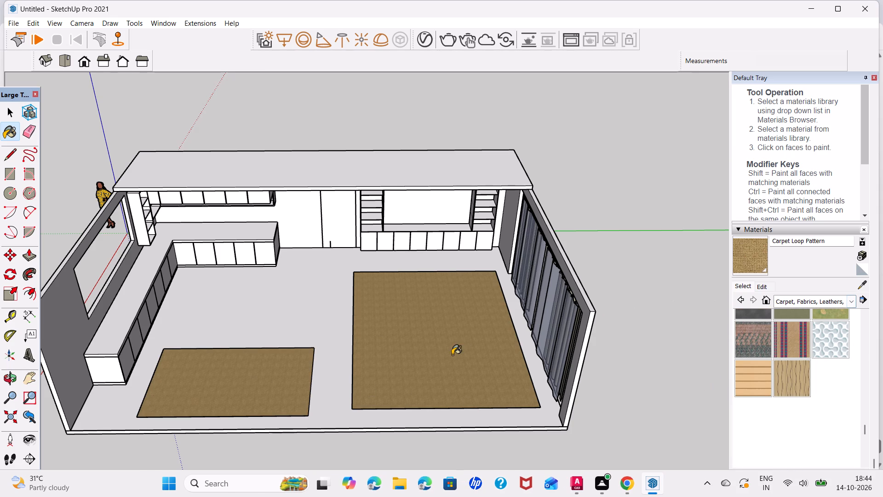
{"action": "key", "text": "space"}
Import the sofa+set1 model from the Downloads folder and place it on the living area floor over the large carpet.
{"action": "left_click", "coordinate": [10, 26]}
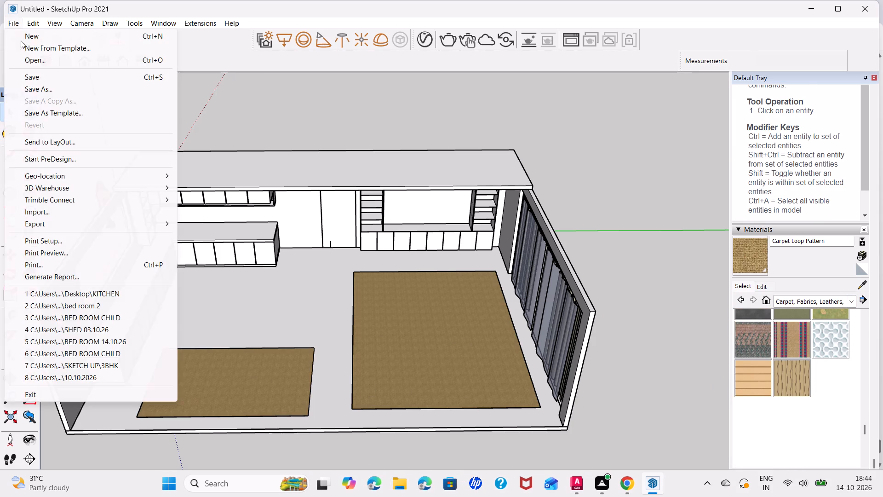
{"action": "left_click", "coordinate": [110, 214]}
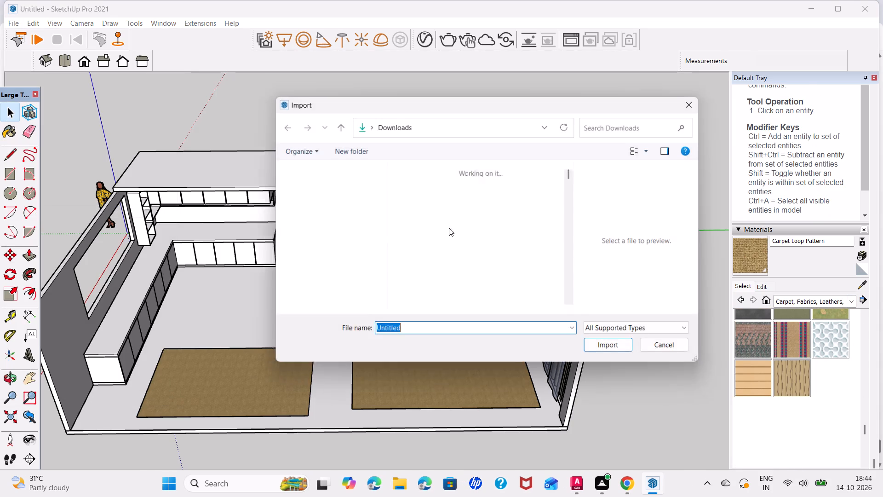
{"action": "scroll", "coordinate": [463, 227], "scroll_direction": "up", "scroll_amount": 5}
{"action": "scroll", "coordinate": [463, 227], "scroll_direction": "down", "scroll_amount": 1}
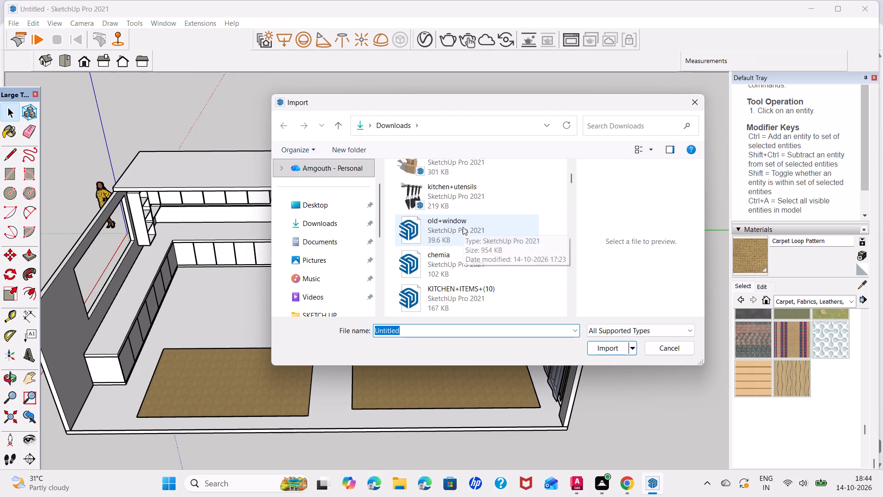
{"action": "scroll", "coordinate": [463, 227], "scroll_direction": "down", "scroll_amount": 2}
{"action": "scroll", "coordinate": [463, 227], "scroll_direction": "up", "scroll_amount": 1}
{"action": "scroll", "coordinate": [463, 227], "scroll_direction": "down", "scroll_amount": 1}
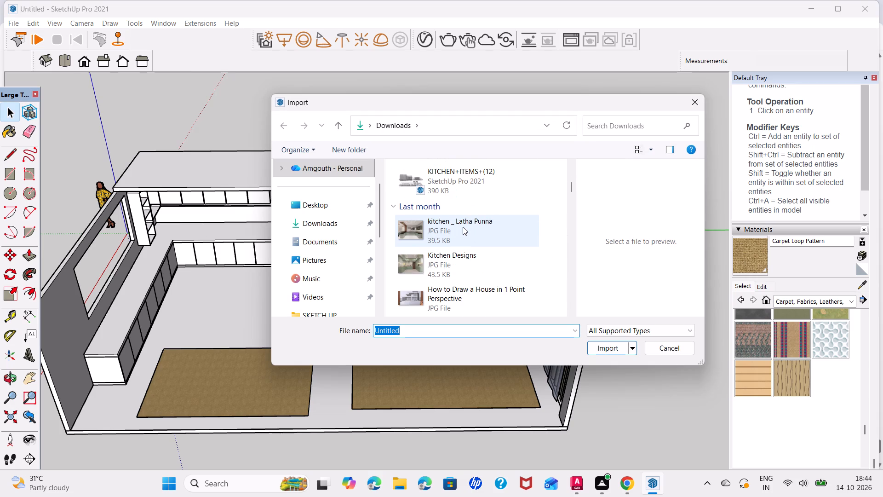
{"action": "scroll", "coordinate": [456, 248], "scroll_direction": "down", "scroll_amount": 2}
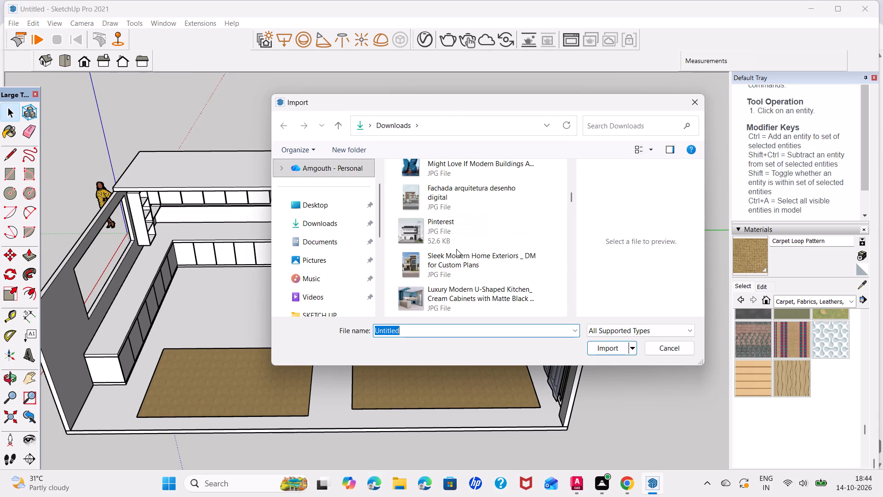
{"action": "scroll", "coordinate": [456, 249], "scroll_direction": "up", "scroll_amount": 2}
{"action": "left_click", "coordinate": [324, 197]}
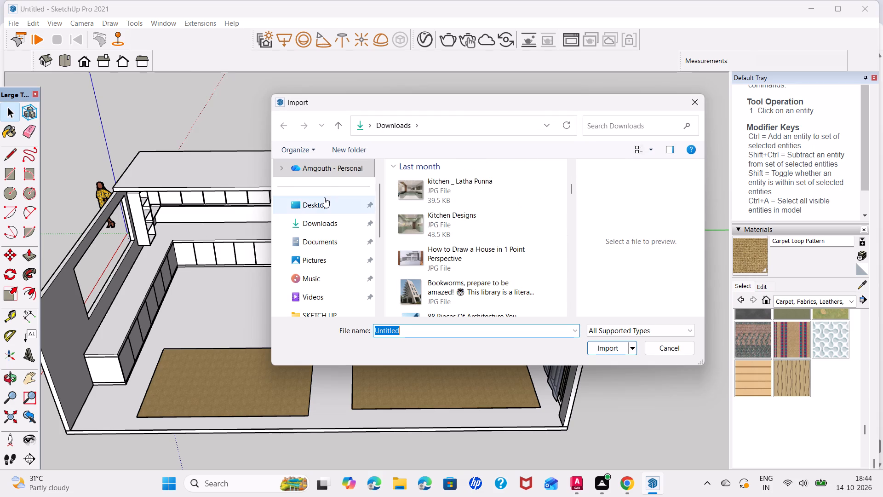
{"action": "scroll", "coordinate": [437, 198], "scroll_direction": "down", "scroll_amount": 1}
{"action": "scroll", "coordinate": [437, 198], "scroll_direction": "up", "scroll_amount": 3}
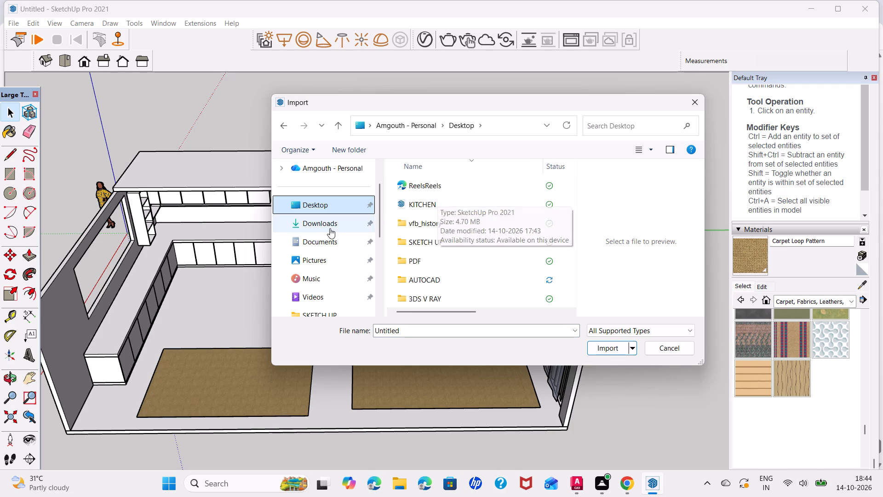
{"action": "left_click", "coordinate": [325, 228]}
{"action": "scroll", "coordinate": [464, 204], "scroll_direction": "down", "scroll_amount": 1}
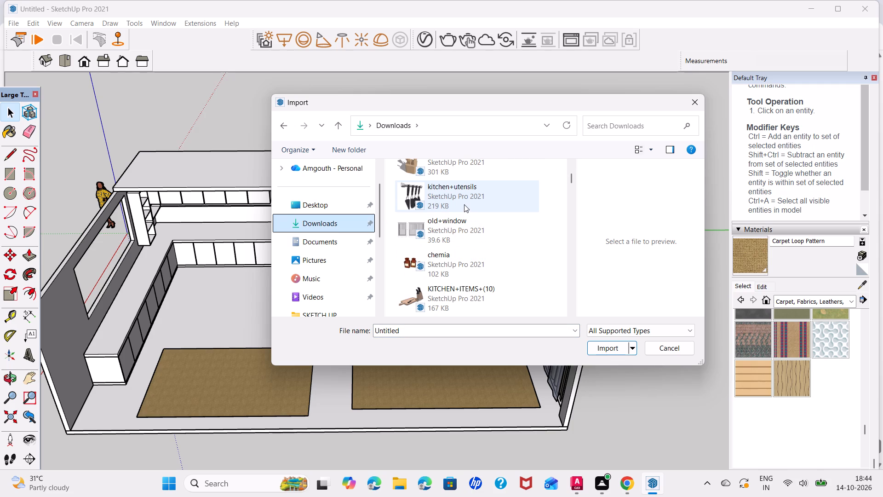
{"action": "scroll", "coordinate": [464, 232], "scroll_direction": "down", "scroll_amount": 2}
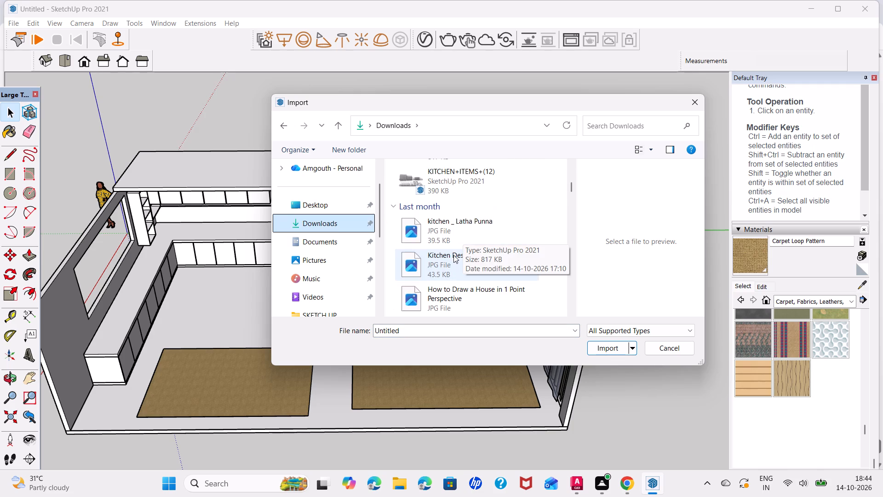
{"action": "scroll", "coordinate": [430, 209], "scroll_direction": "up", "scroll_amount": 5}
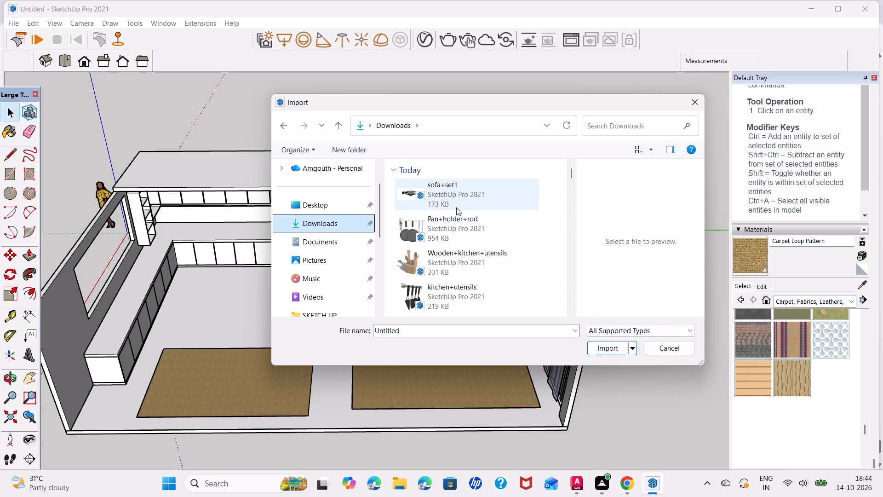
{"action": "scroll", "coordinate": [456, 208], "scroll_direction": "up", "scroll_amount": 1}
{"action": "left_click", "coordinate": [472, 333]}
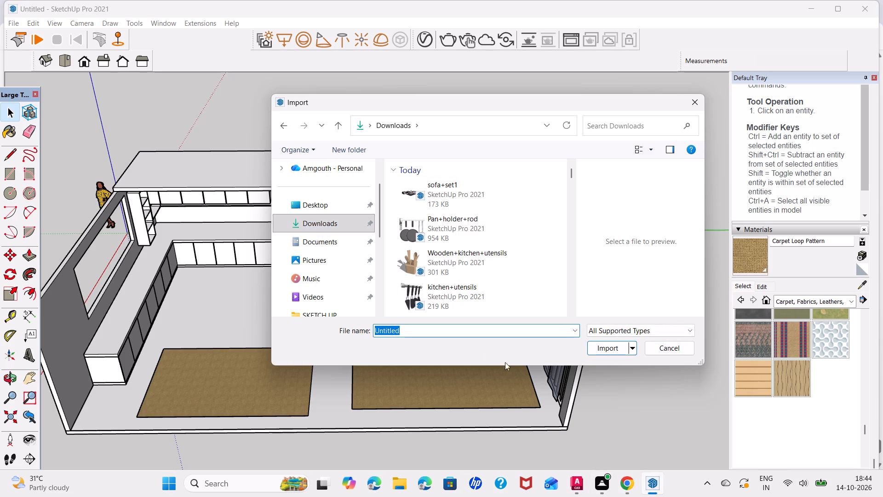
{"action": "left_click", "coordinate": [401, 198]}
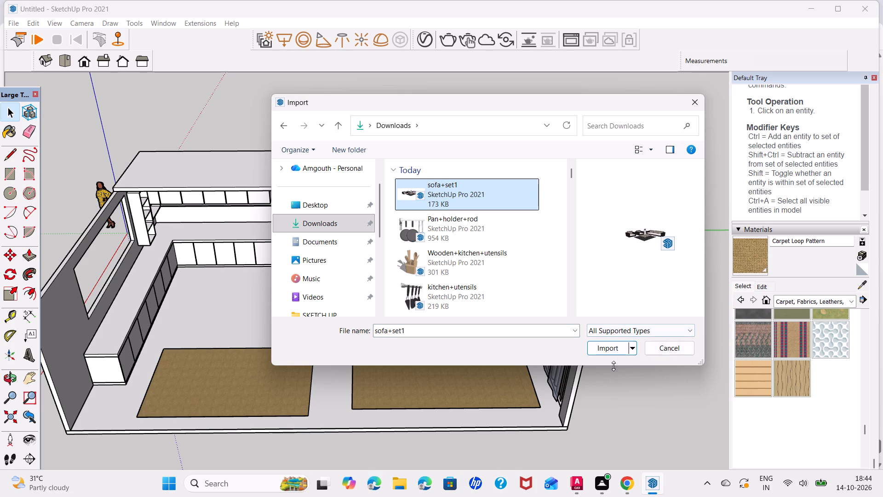
{"action": "left_click", "coordinate": [619, 349]}
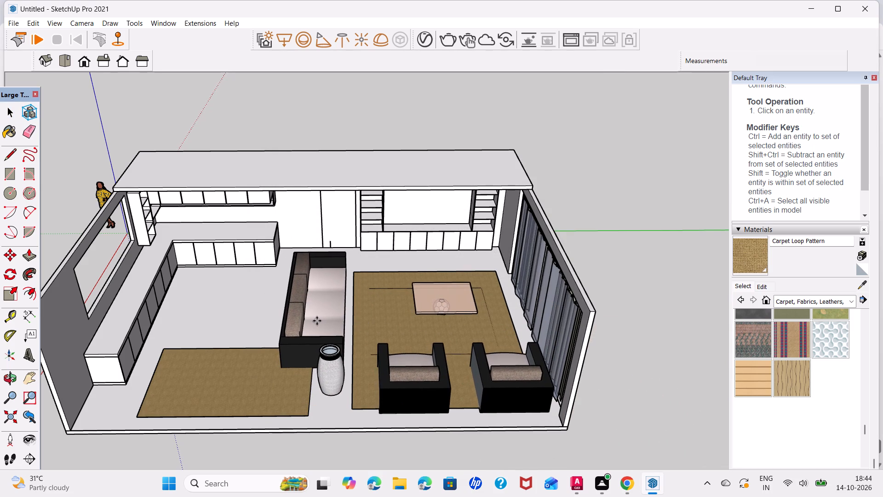
{"action": "left_click", "coordinate": [317, 321]}
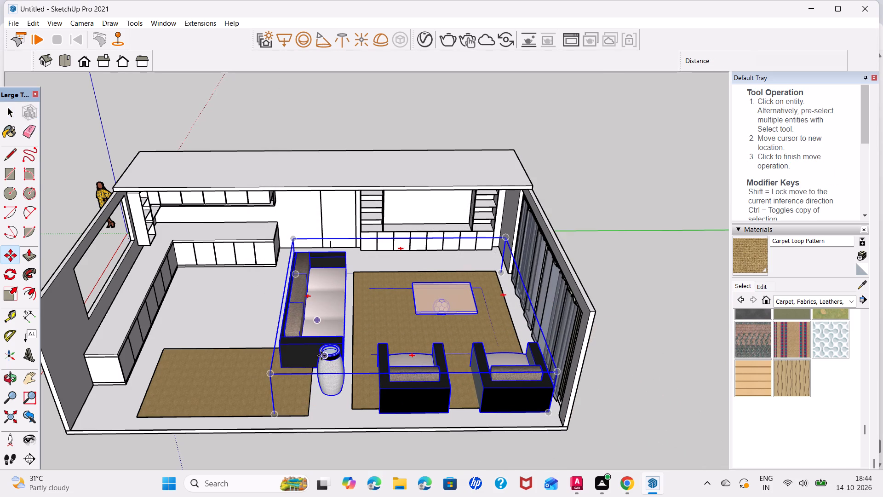
Scale the sofa set uniformly by about 0.67 from its far lower corner beside the curtain.
{"action": "key", "text": "s"}
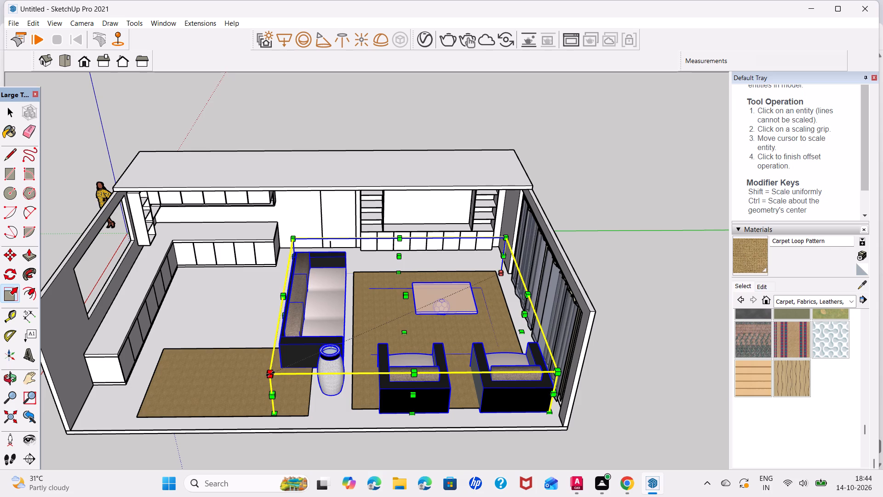
{"action": "left_click", "coordinate": [270, 374]}
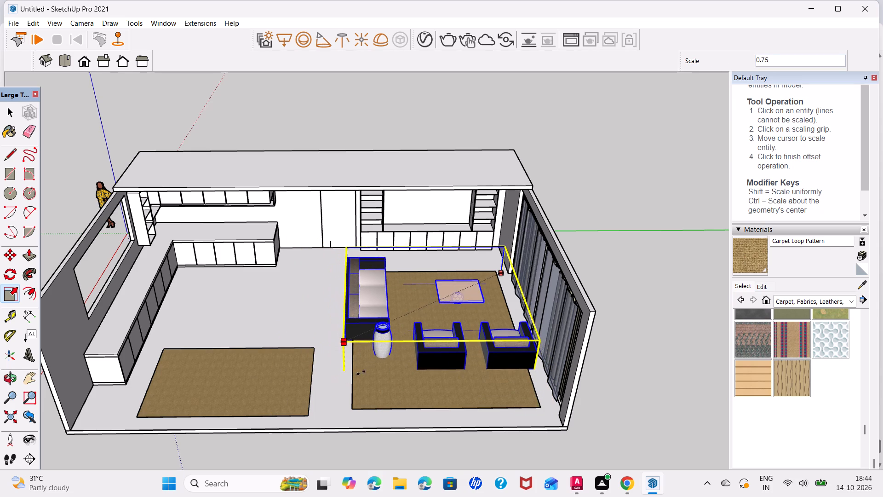
{"action": "left_click", "coordinate": [389, 376]}
Move the sofa set about 3' 11 7/8" toward the room's open front and about 8 3/8" toward the kitchen side, over the large carpet.
{"action": "key", "text": "m"}
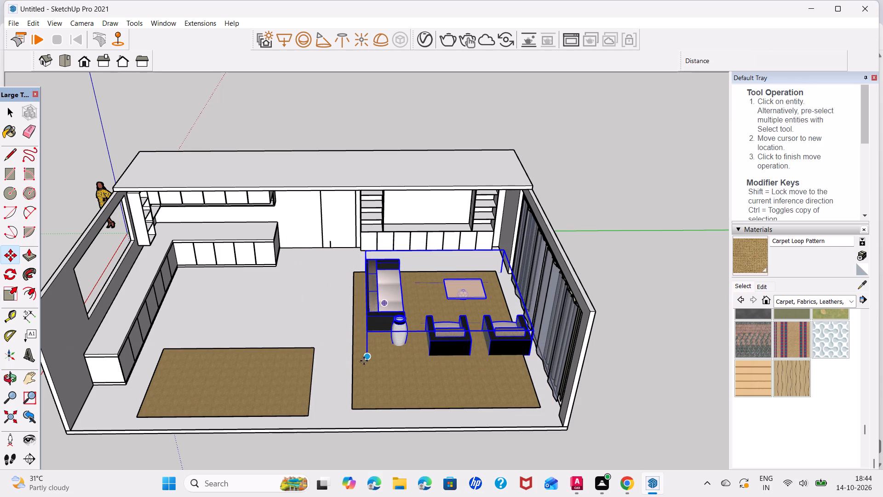
{"action": "left_click", "coordinate": [365, 359]}
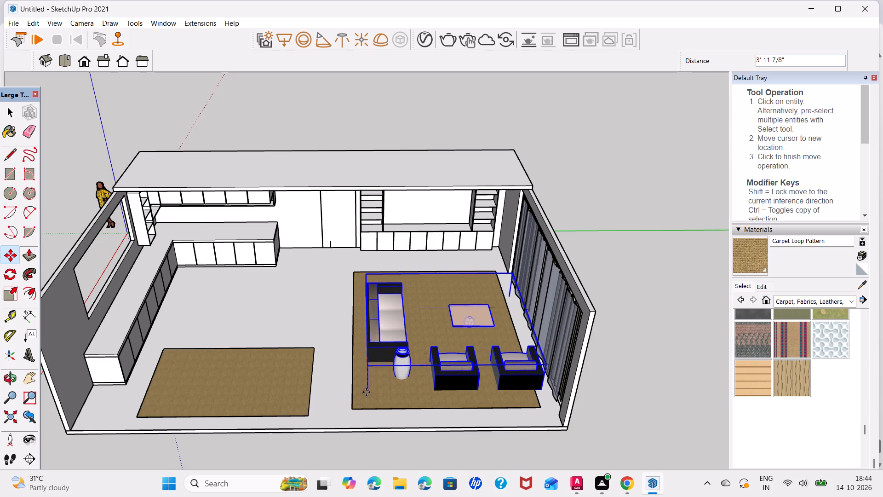
{"action": "left_click", "coordinate": [366, 393]}
{"action": "left_click", "coordinate": [367, 393]}
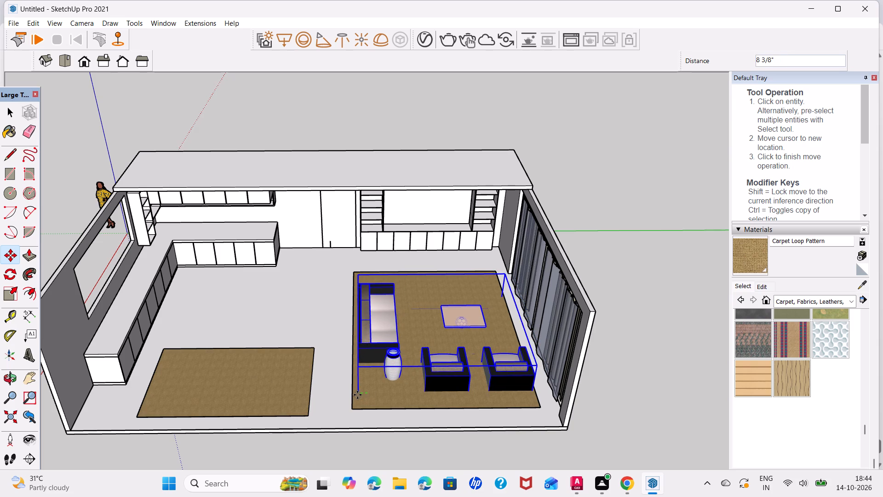
{"action": "left_click", "coordinate": [357, 395]}
Raise the sofa set by about 1 7/16" so its own rug sits above the large carpet, and deselect it.
{"action": "middle_click_drag", "start_coordinate": [402, 388], "coordinate": [403, 329]}
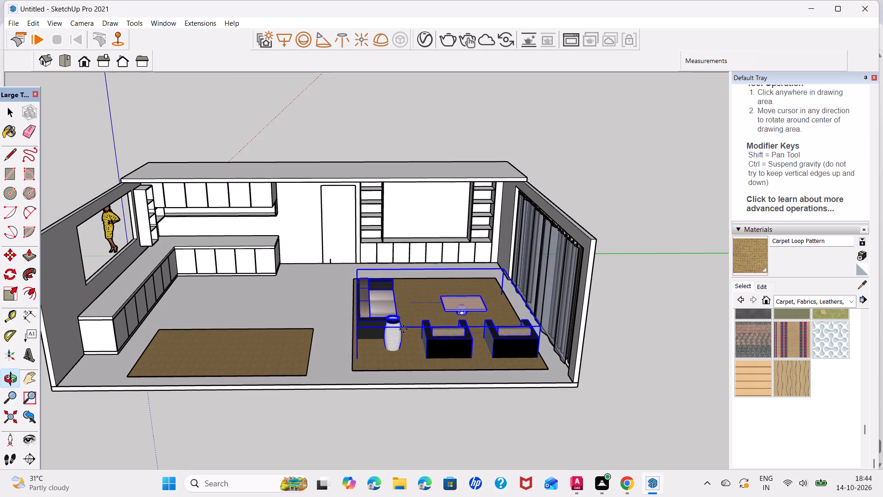
{"action": "left_click", "coordinate": [358, 359]}
{"action": "left_click", "coordinate": [357, 353]}
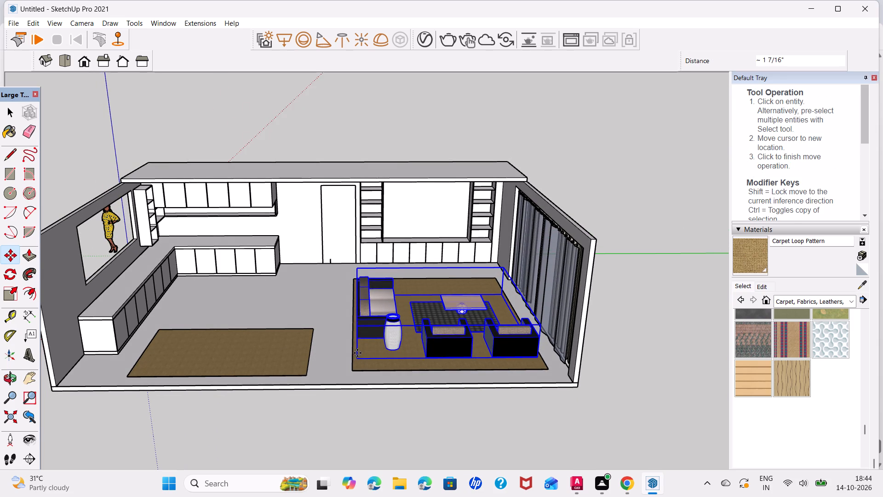
{"action": "middle_click_drag", "start_coordinate": [395, 331], "coordinate": [390, 356]}
{"action": "key", "text": "space"}
{"action": "left_click", "coordinate": [599, 350]}
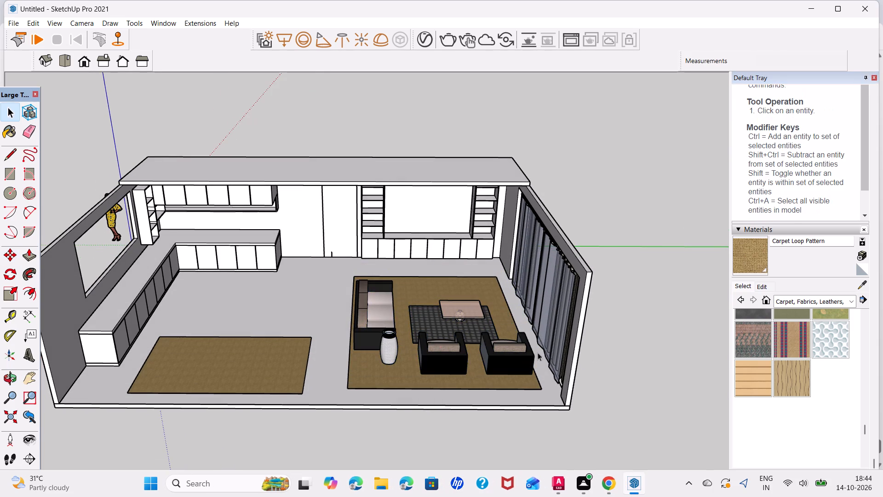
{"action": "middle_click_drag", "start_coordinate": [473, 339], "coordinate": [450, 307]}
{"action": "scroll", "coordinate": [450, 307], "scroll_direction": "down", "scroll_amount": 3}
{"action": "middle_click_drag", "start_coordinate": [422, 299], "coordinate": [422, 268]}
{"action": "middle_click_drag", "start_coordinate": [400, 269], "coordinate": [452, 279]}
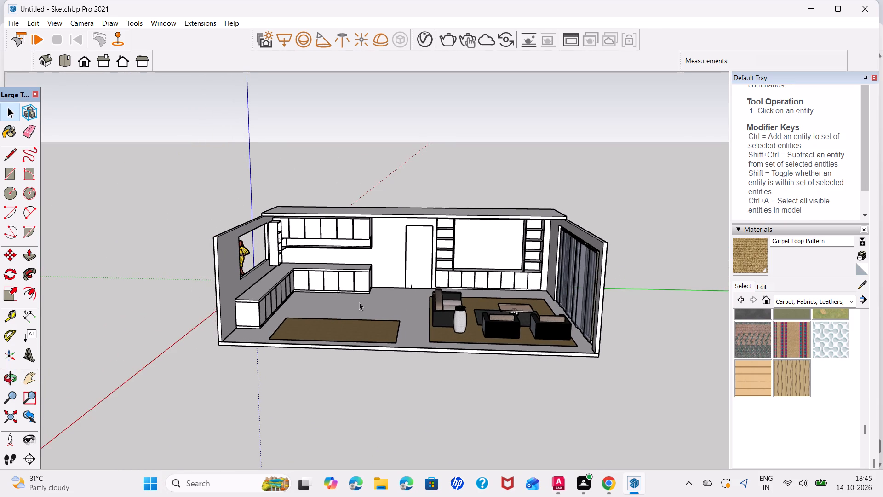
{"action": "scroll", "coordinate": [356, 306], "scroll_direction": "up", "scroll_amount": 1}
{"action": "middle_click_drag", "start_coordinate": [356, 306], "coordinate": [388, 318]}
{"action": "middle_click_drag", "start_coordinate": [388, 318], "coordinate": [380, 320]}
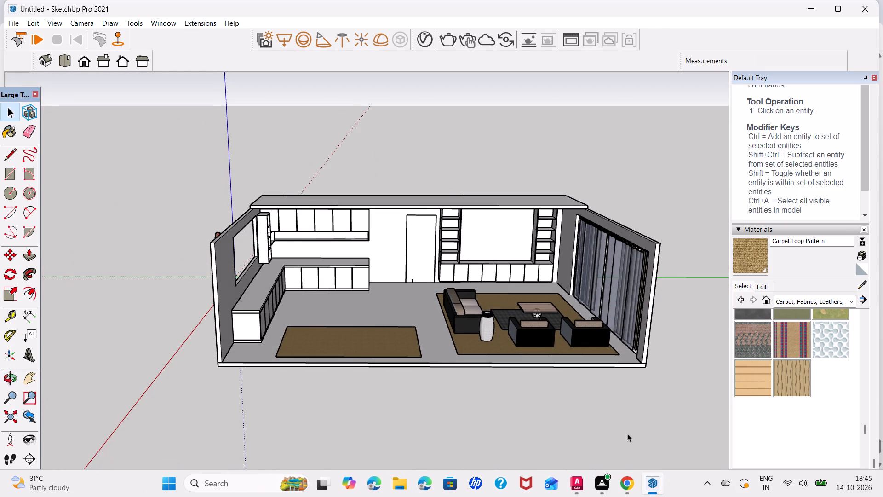
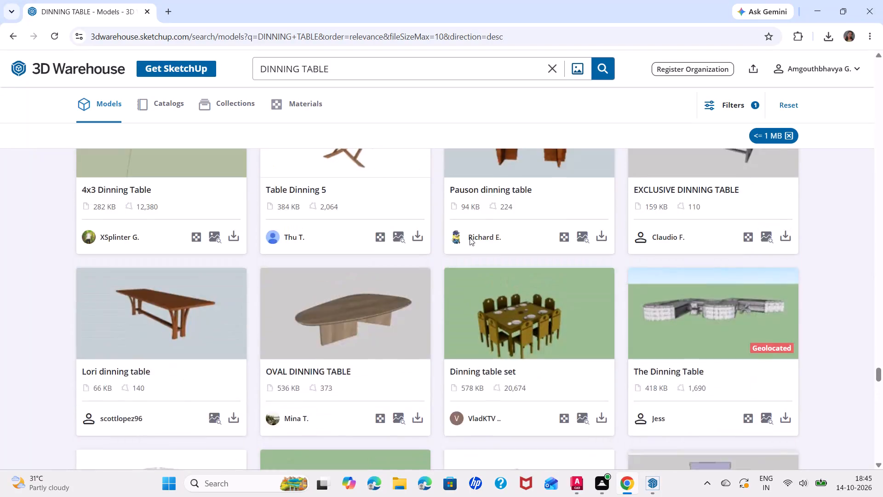
Download the 640 KB dining table with a wooden top and white chairs from the search results as a SketchUp file.
{"action": "left_click_drag", "start_coordinate": [882, 366], "coordinate": [878, 352]}
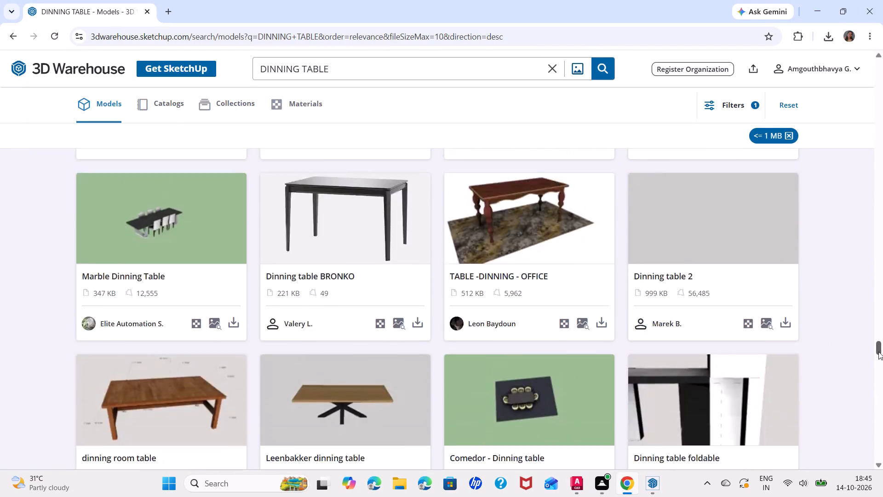
{"action": "left_click_drag", "start_coordinate": [878, 352], "coordinate": [873, 323]}
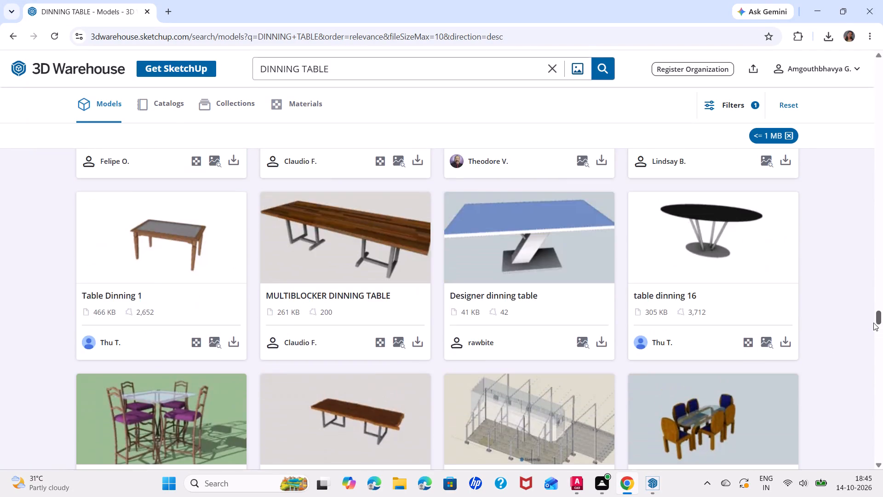
{"action": "left_click_drag", "start_coordinate": [873, 323], "coordinate": [866, 297]}
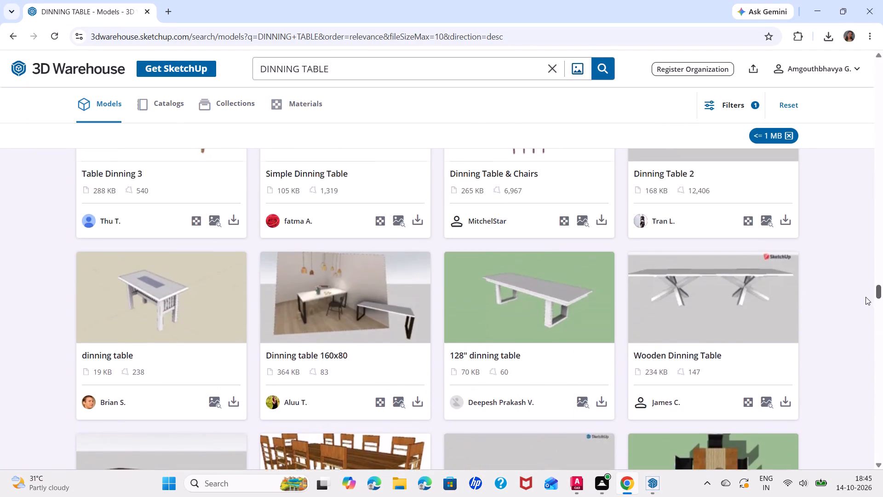
{"action": "left_click_drag", "start_coordinate": [866, 297], "coordinate": [862, 267]}
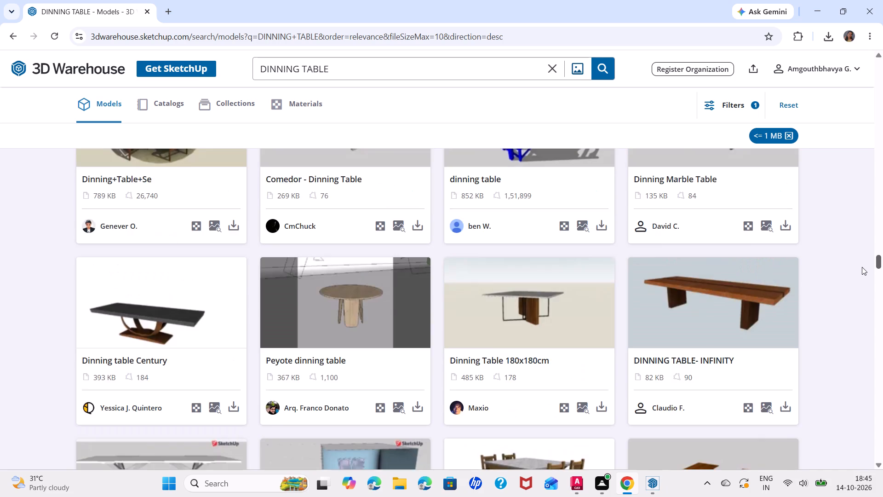
{"action": "left_click_drag", "start_coordinate": [862, 267], "coordinate": [860, 246]}
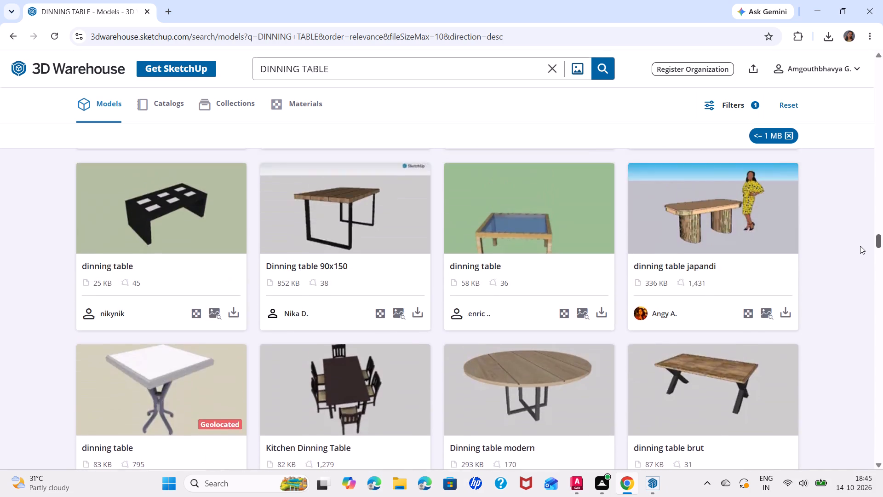
{"action": "left_click_drag", "start_coordinate": [860, 246], "coordinate": [858, 108]}
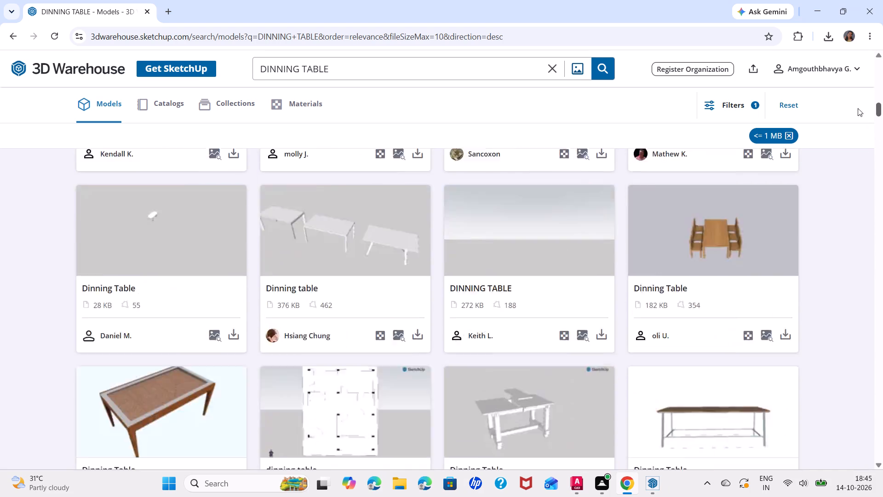
{"action": "left_click_drag", "start_coordinate": [858, 108], "coordinate": [845, 52]}
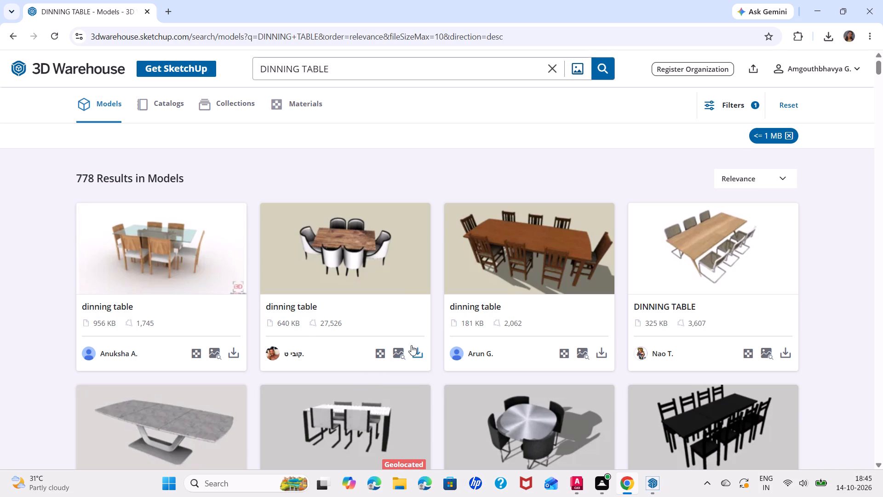
{"action": "left_click", "coordinate": [412, 356]}
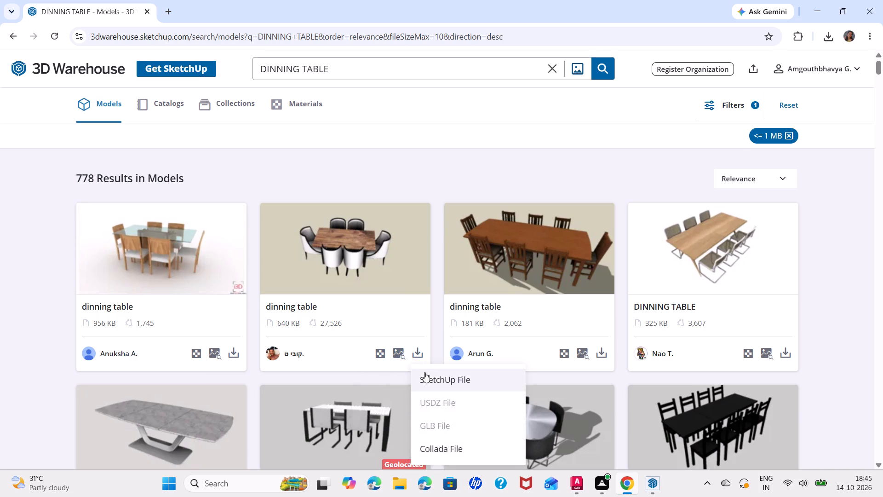
{"action": "left_click", "coordinate": [476, 413]}
{"action": "left_click", "coordinate": [449, 381]}
Look through further dining table models in the search results.
{"action": "scroll", "coordinate": [269, 312], "scroll_direction": "down", "scroll_amount": 1}
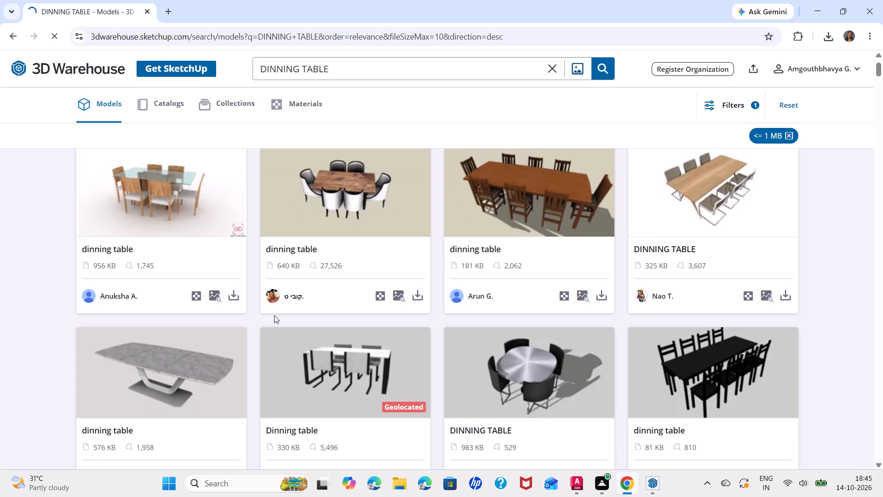
{"action": "scroll", "coordinate": [377, 339], "scroll_direction": "down", "scroll_amount": 5}
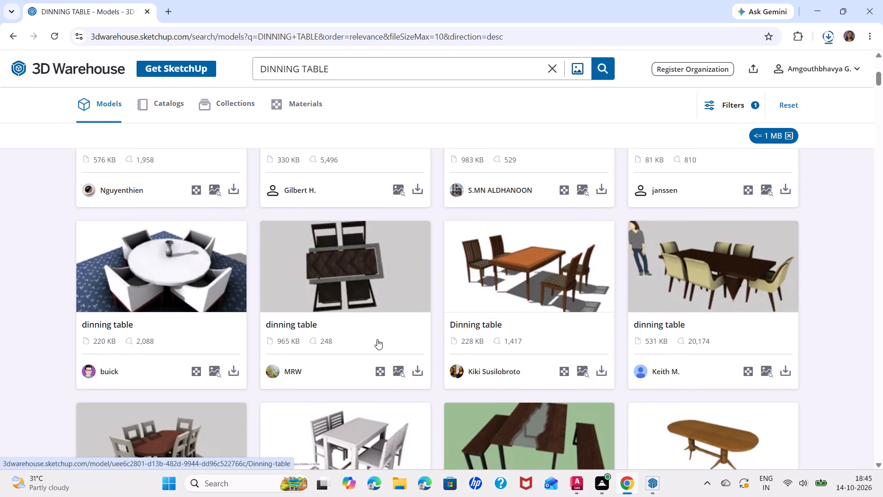
{"action": "scroll", "coordinate": [377, 339], "scroll_direction": "down", "scroll_amount": 7}
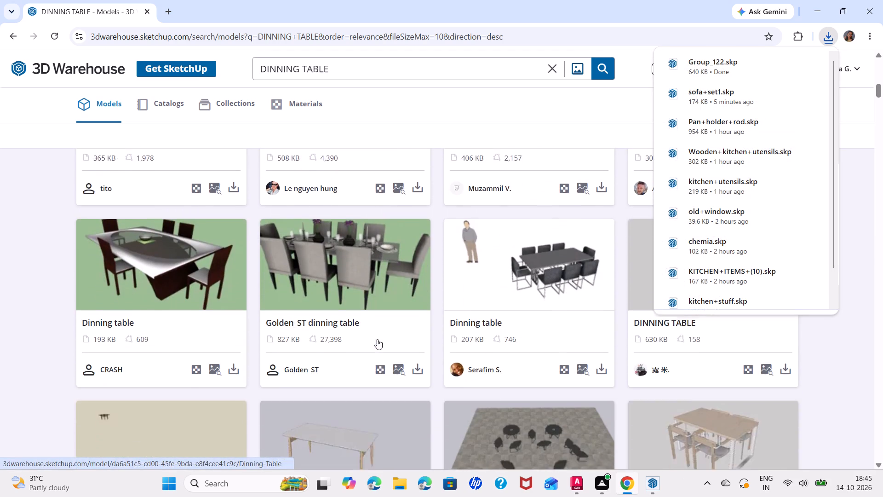
{"action": "scroll", "coordinate": [377, 339], "scroll_direction": "down", "scroll_amount": 5}
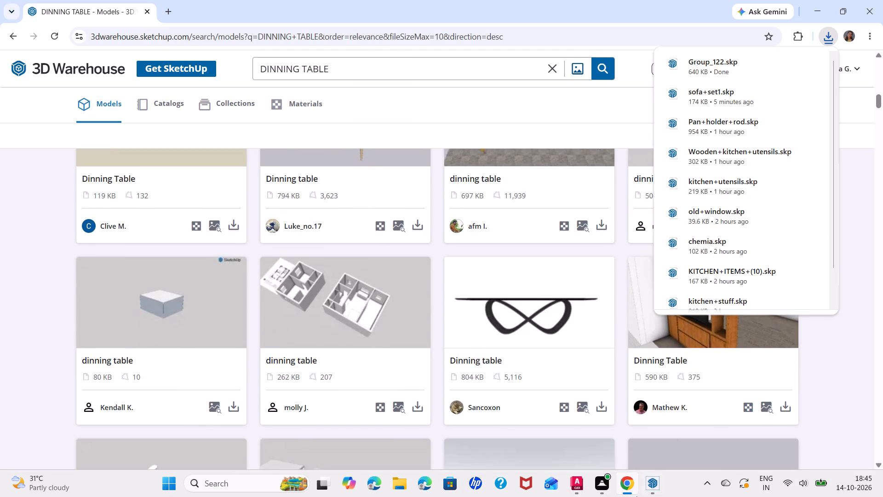
Switch to SketchUp, import the Group_122 dining set from the Downloads folder and place it on the small carpet beside the kitchen.
{"action": "left_click", "coordinate": [652, 485]}
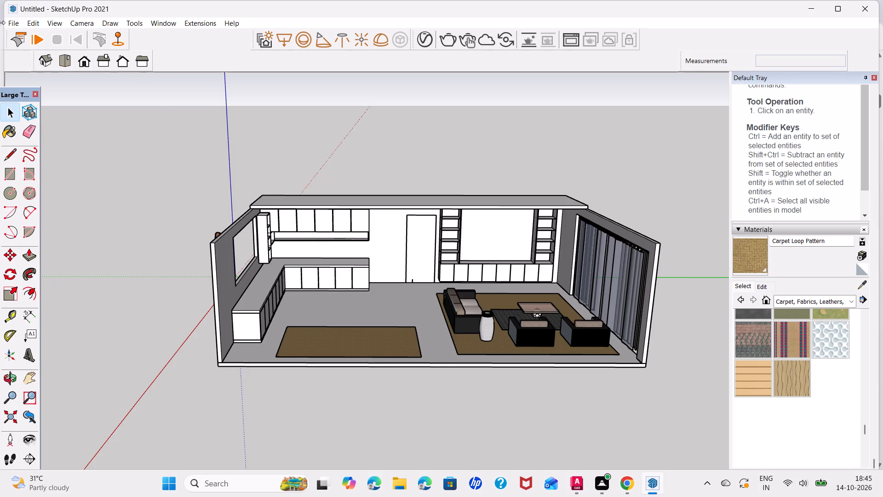
{"action": "left_click", "coordinate": [7, 27]}
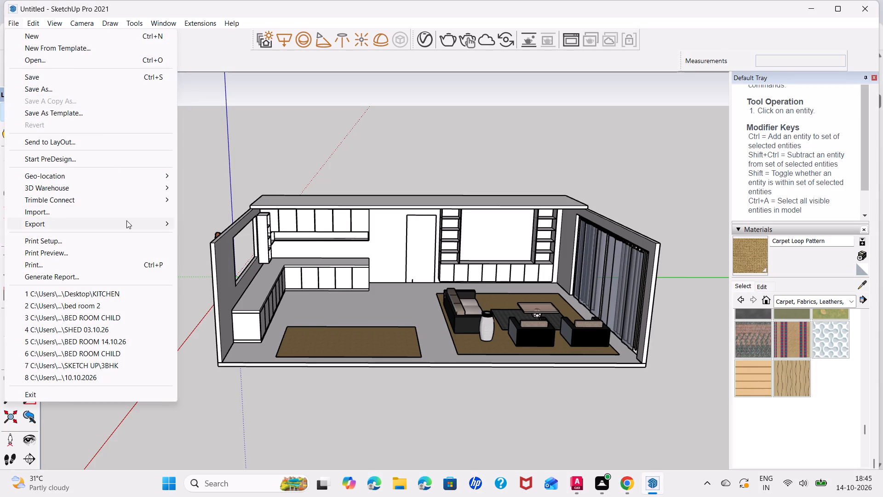
{"action": "left_click", "coordinate": [131, 214]}
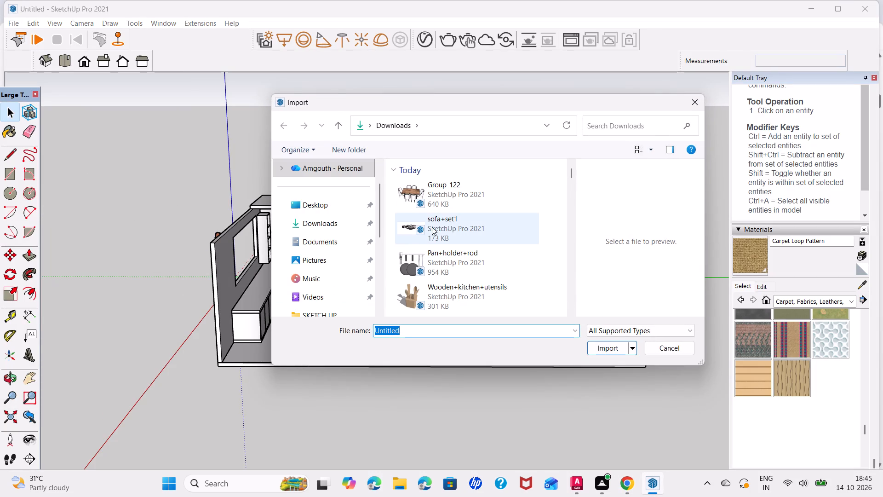
{"action": "left_click", "coordinate": [420, 187]}
{"action": "left_click", "coordinate": [602, 351]}
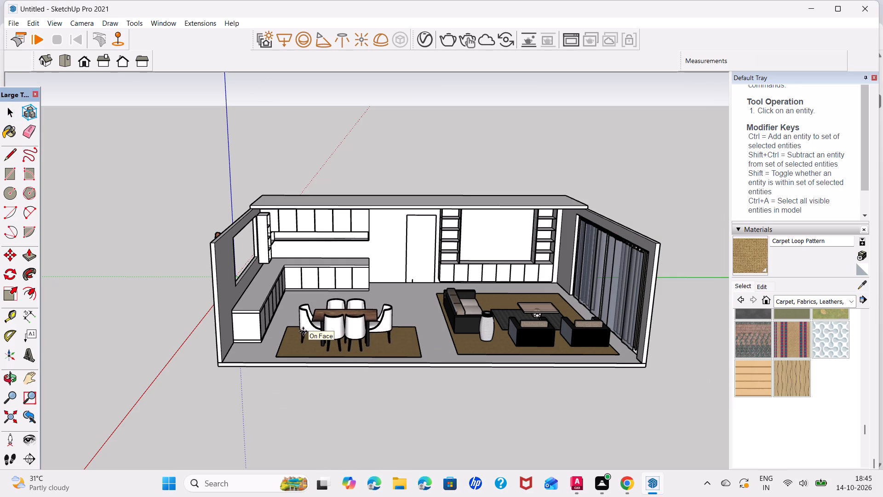
{"action": "left_click", "coordinate": [302, 334]}
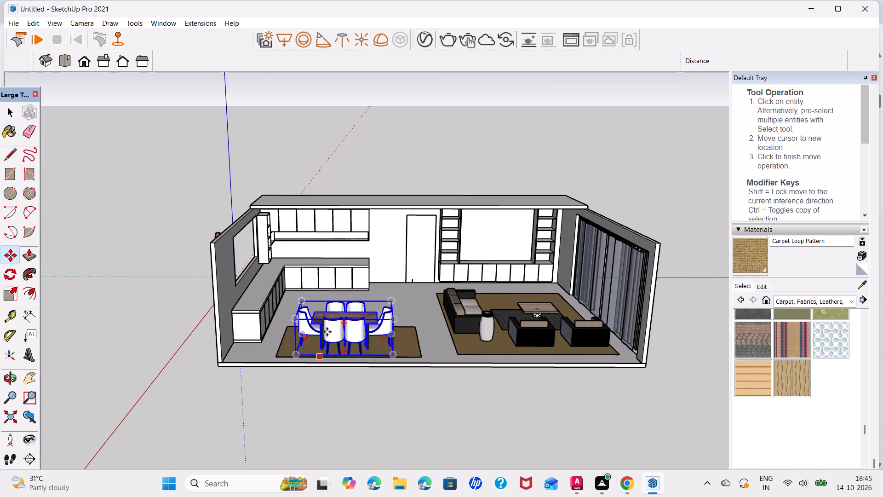
Enlarge the dining set uniformly in two passes, by about 1.01 and about 1.07, to suit the small carpet.
{"action": "scroll", "coordinate": [327, 332], "scroll_direction": "up", "scroll_amount": 5}
{"action": "middle_click_drag", "start_coordinate": [362, 333], "coordinate": [353, 397]}
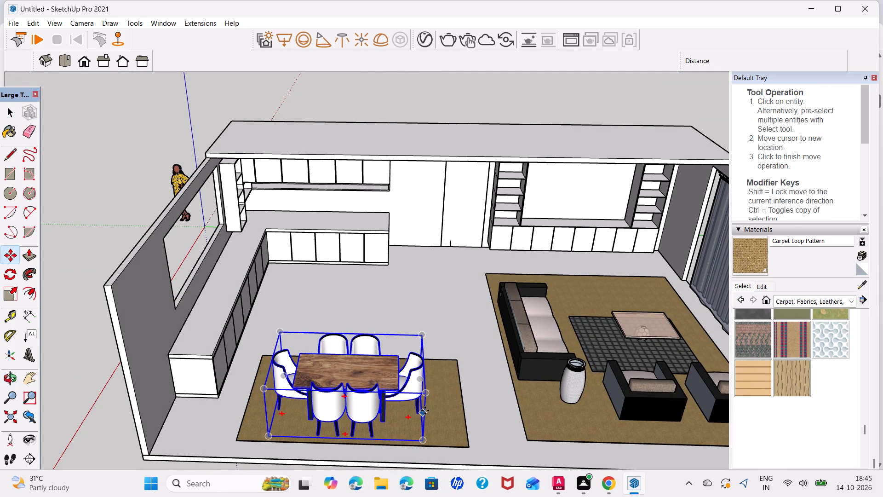
{"action": "key", "text": "s"}
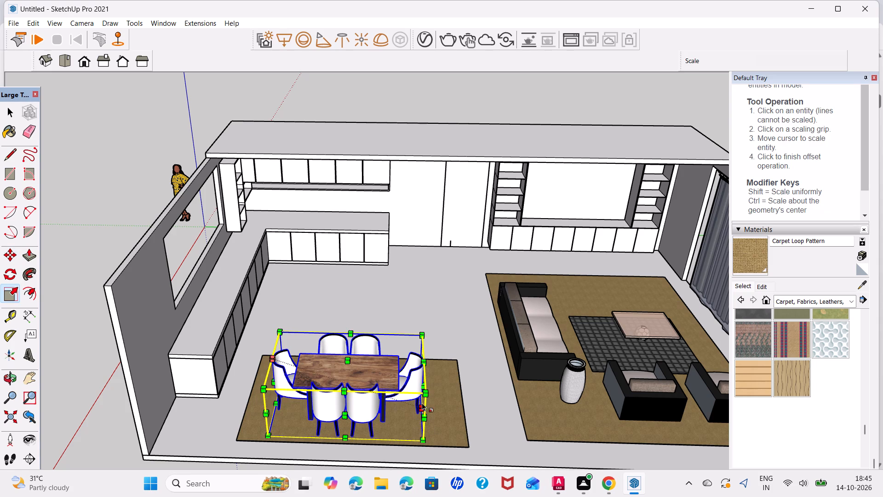
{"action": "left_click", "coordinate": [426, 393]}
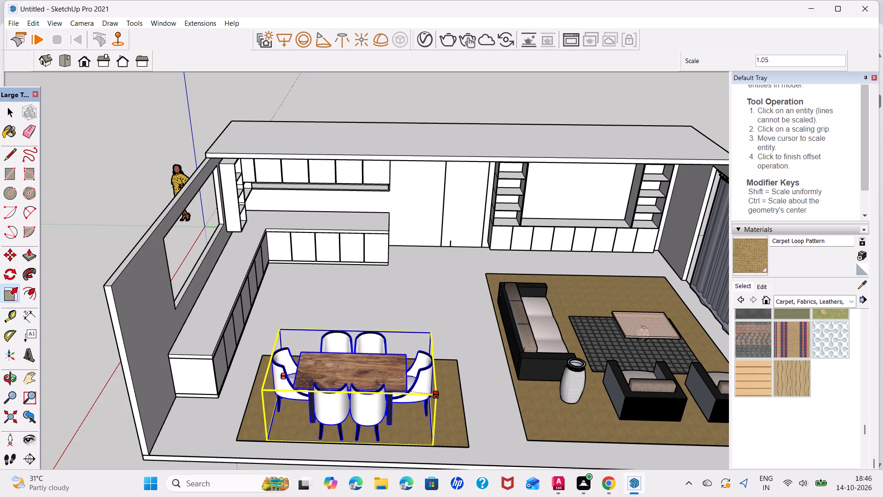
{"action": "left_click", "coordinate": [427, 393]}
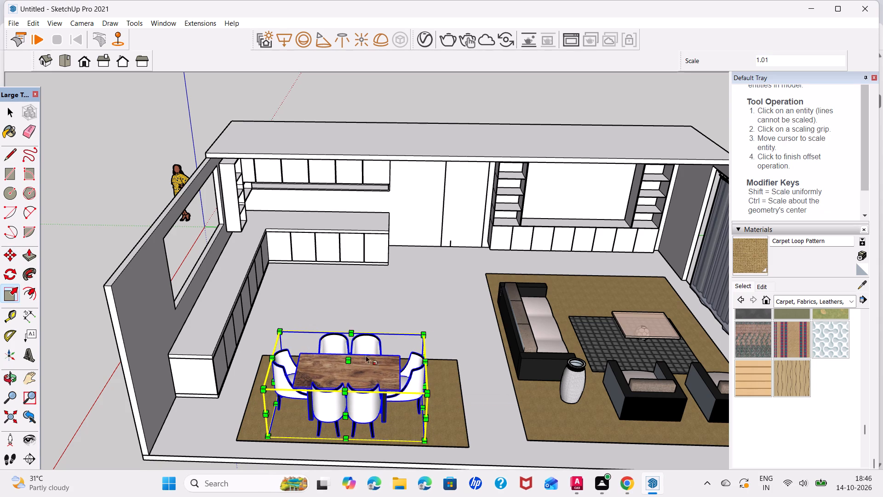
{"action": "left_click", "coordinate": [422, 332]}
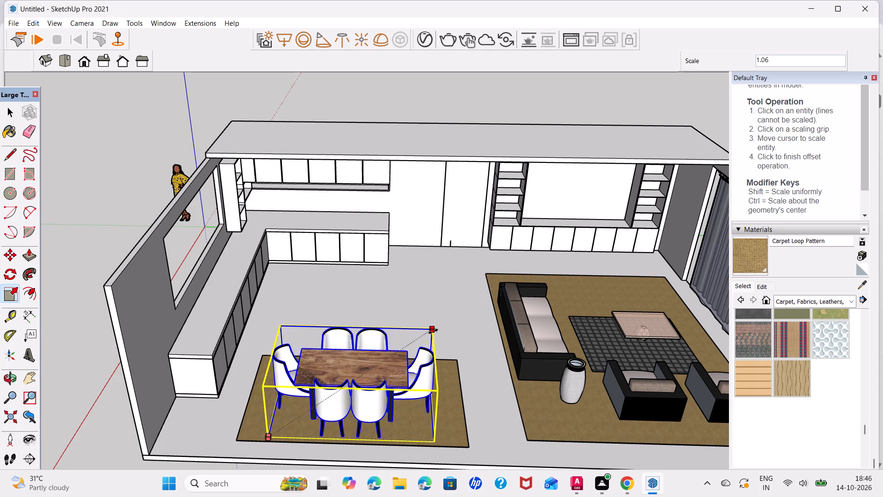
{"action": "left_click", "coordinate": [435, 331]}
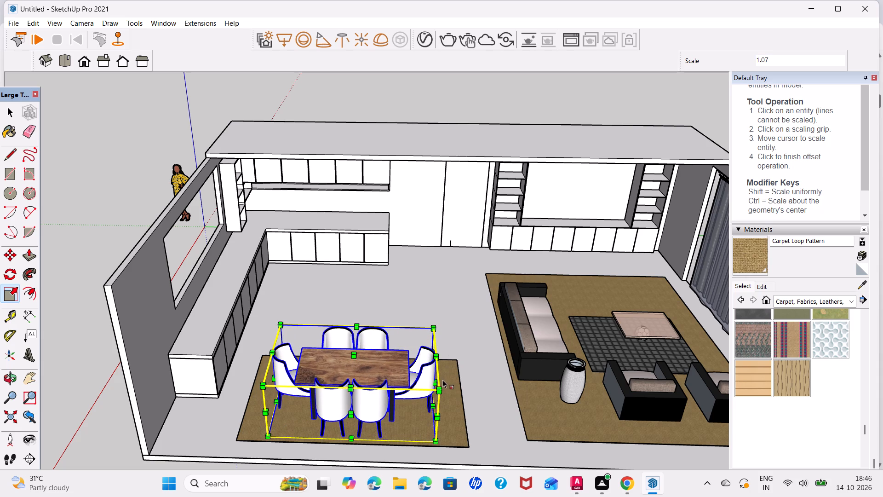
Stretch the dining set along the green axis by about 1.14 toward the living area and about 1.09 toward the kitchen counter.
{"action": "left_click", "coordinate": [436, 382]}
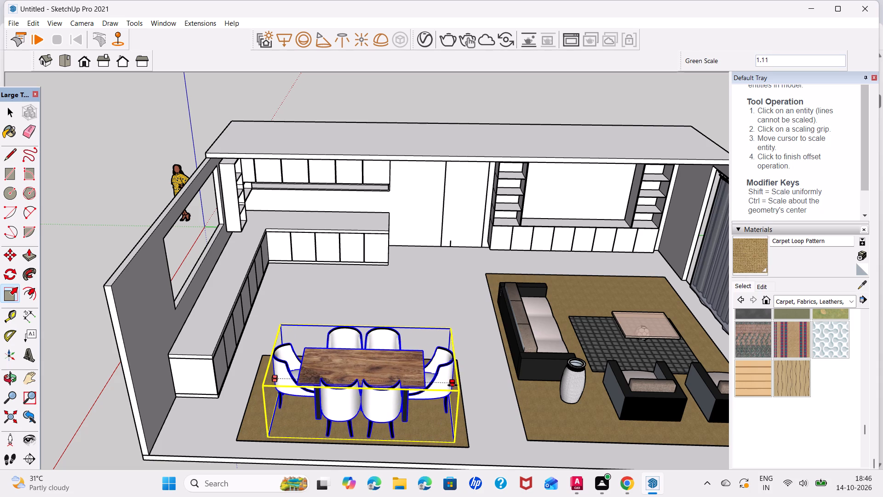
{"action": "left_click", "coordinate": [456, 385]}
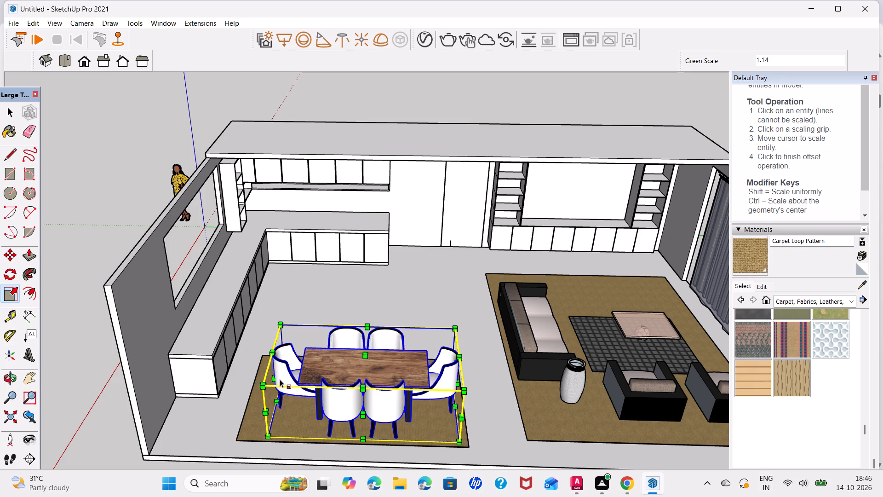
{"action": "left_click", "coordinate": [276, 378]}
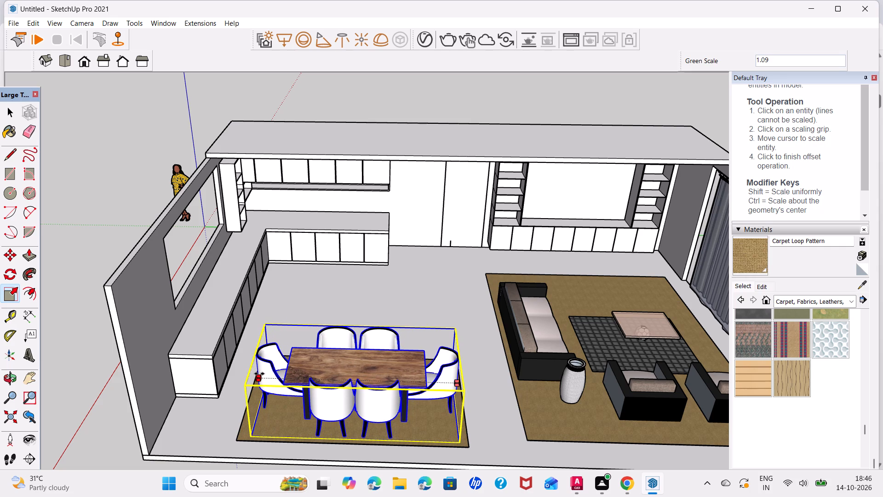
{"action": "left_click", "coordinate": [259, 374]}
{"action": "key", "text": "space"}
Examine the furnished kitchen and living room from the open front to check the dining set's size and position.
{"action": "scroll", "coordinate": [469, 363], "scroll_direction": "down", "scroll_amount": 8}
{"action": "middle_click_drag", "start_coordinate": [474, 364], "coordinate": [445, 277]}
{"action": "middle_click_drag", "start_coordinate": [495, 289], "coordinate": [482, 283], "text": "shift"}
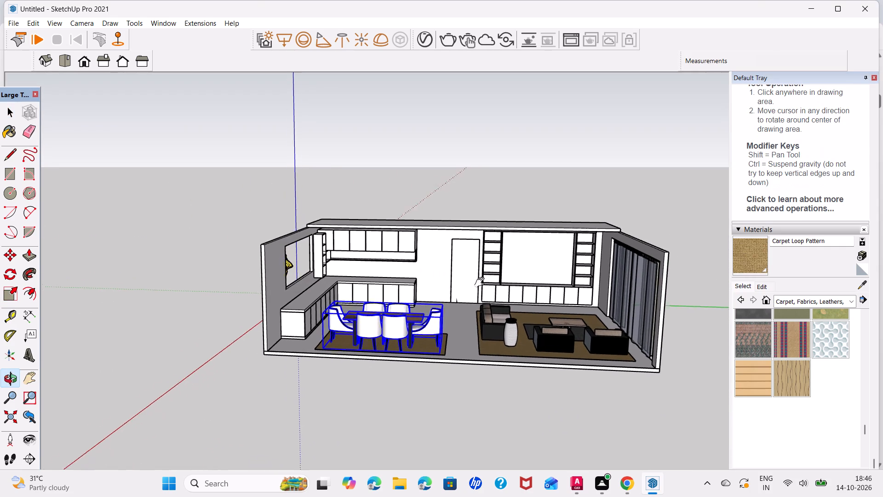
{"action": "middle_click_drag", "start_coordinate": [482, 283], "coordinate": [375, 260], "text": "shift"}
{"action": "middle_click_drag", "start_coordinate": [336, 316], "coordinate": [371, 294]}
{"action": "scroll", "coordinate": [351, 263], "scroll_direction": "up", "scroll_amount": 1}
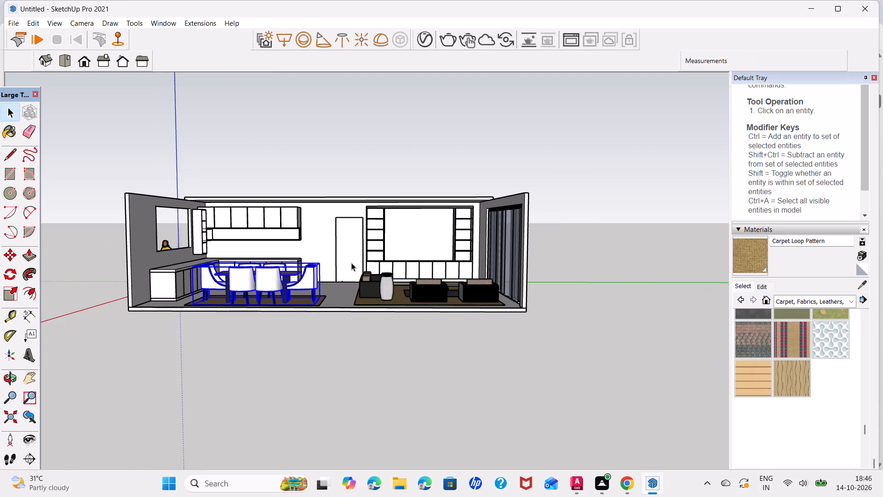
{"action": "scroll", "coordinate": [351, 263], "scroll_direction": "up", "scroll_amount": 1}
{"action": "middle_click_drag", "start_coordinate": [351, 263], "coordinate": [411, 319], "text": "shift"}
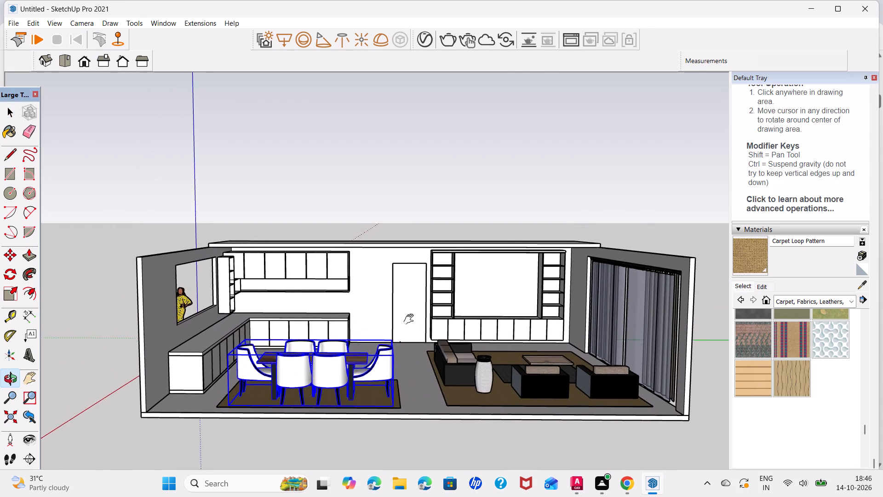
{"action": "middle_click_drag", "start_coordinate": [411, 319], "coordinate": [401, 330], "text": "shift"}
{"action": "middle_click_drag", "start_coordinate": [412, 312], "coordinate": [390, 317], "text": "shift"}
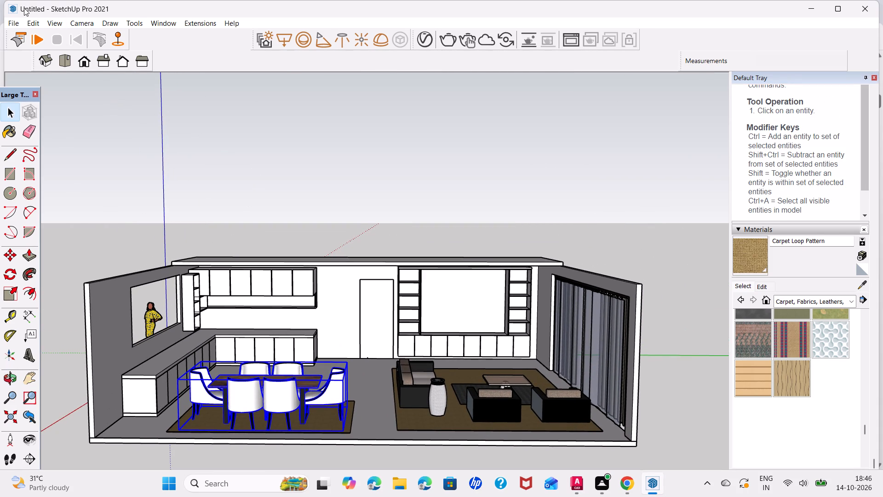
Import the Pan+holder+rod model from Downloads and hang it on the back wall above the kitchen counter, near the corner.
{"action": "left_click", "coordinate": [11, 23]}
{"action": "left_click", "coordinate": [94, 205]}
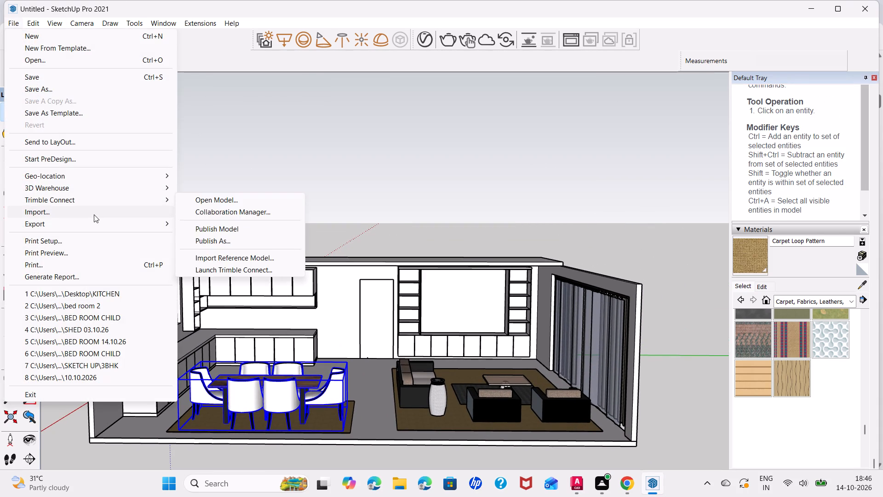
{"action": "left_click", "coordinate": [94, 214]}
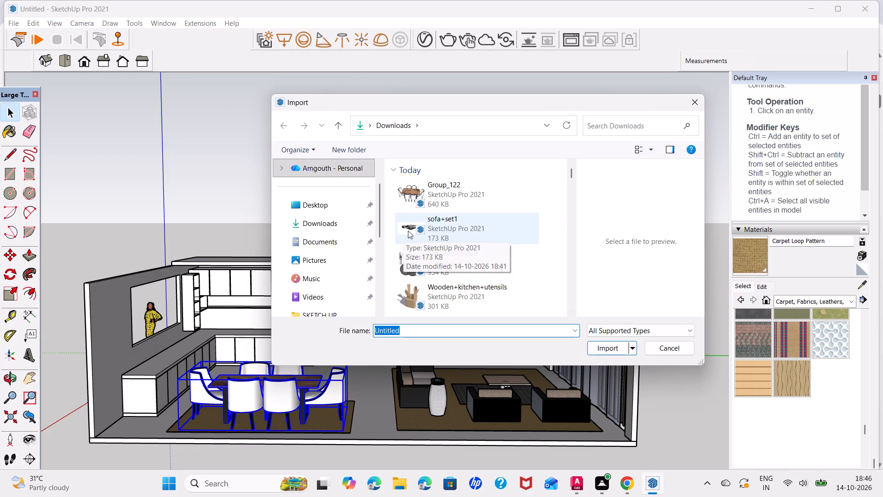
{"action": "left_click", "coordinate": [408, 268]}
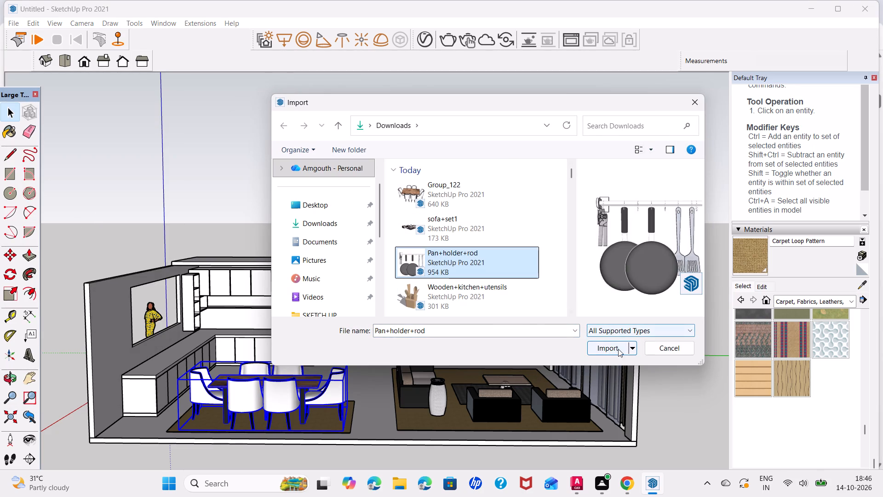
{"action": "left_click", "coordinate": [618, 349]}
{"action": "scroll", "coordinate": [216, 315], "scroll_direction": "up", "scroll_amount": 5}
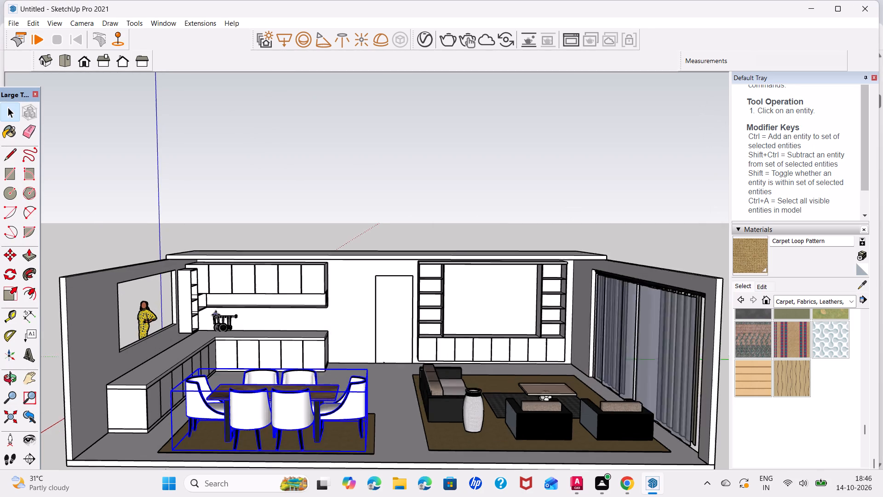
{"action": "scroll", "coordinate": [220, 315], "scroll_direction": "up", "scroll_amount": 5}
{"action": "middle_click_drag", "start_coordinate": [220, 315], "coordinate": [227, 278]}
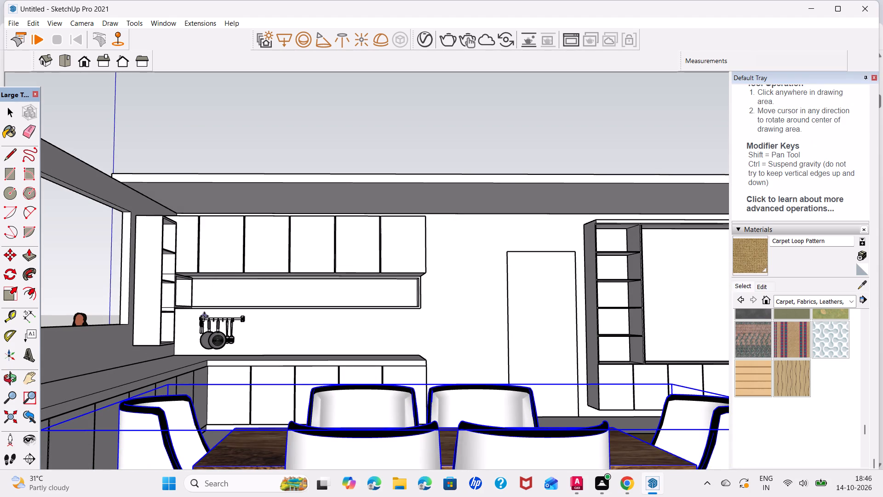
{"action": "left_click", "coordinate": [204, 316]}
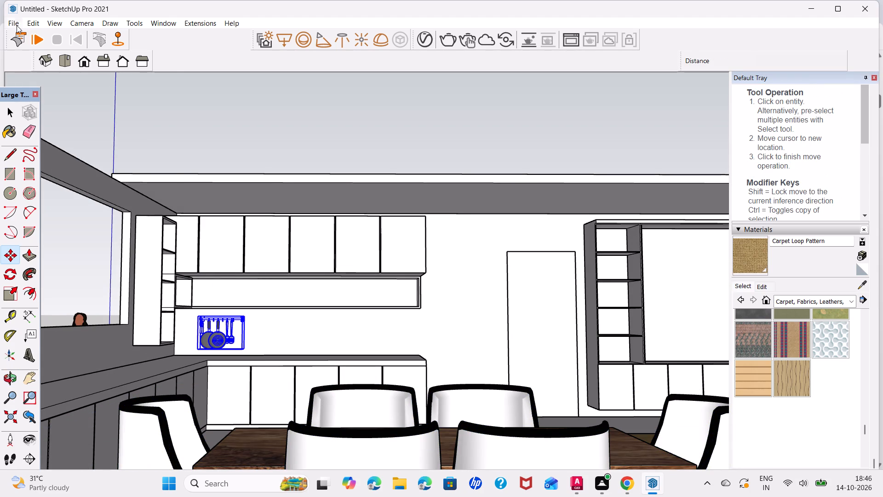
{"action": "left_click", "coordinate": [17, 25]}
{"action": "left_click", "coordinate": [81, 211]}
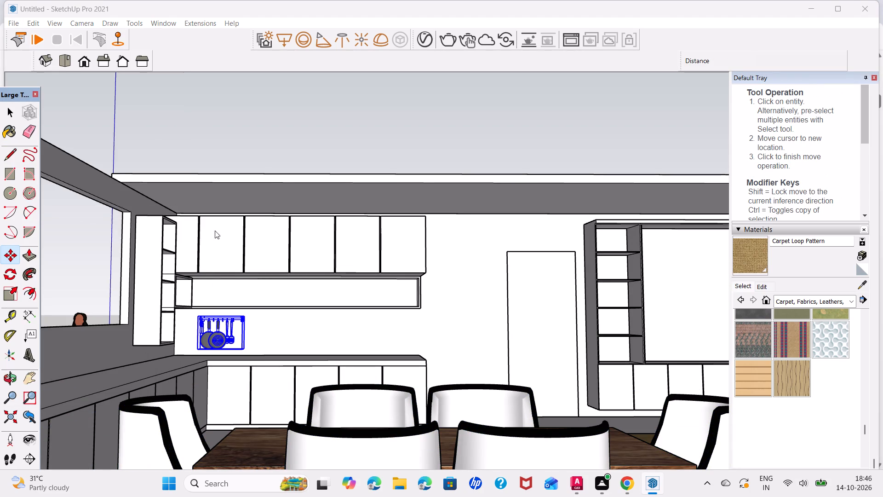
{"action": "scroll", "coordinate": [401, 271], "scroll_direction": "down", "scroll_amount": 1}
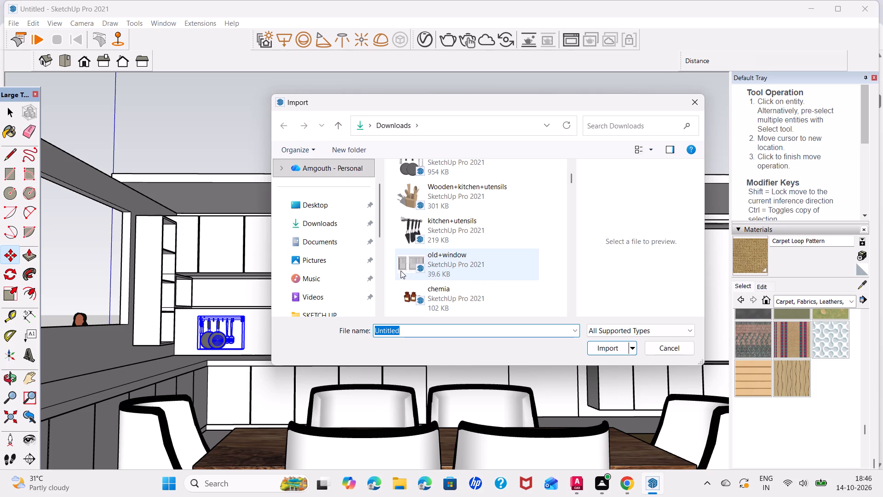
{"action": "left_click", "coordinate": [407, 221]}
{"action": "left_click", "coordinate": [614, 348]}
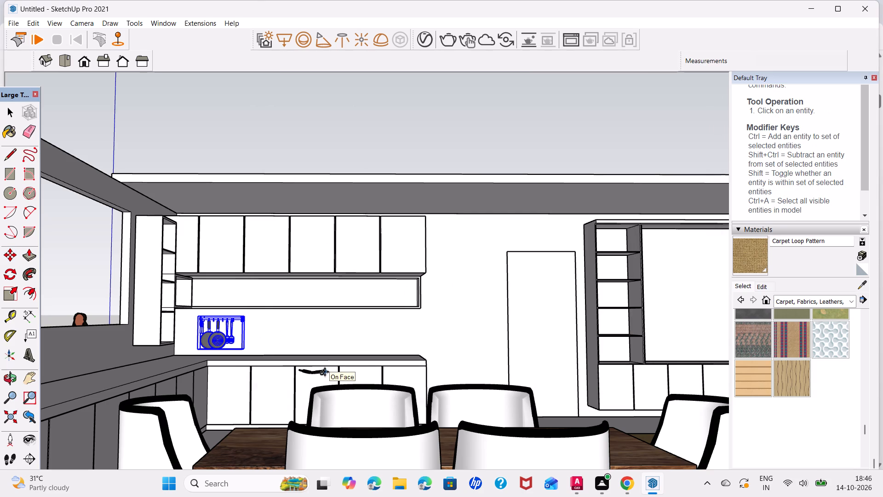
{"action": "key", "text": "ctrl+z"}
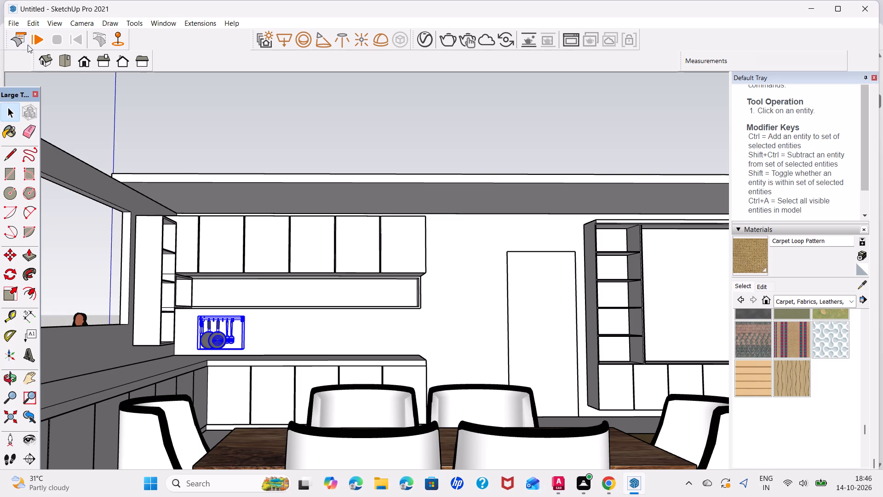
Import the KITCHEN+ITEMS+(12) dish rack from Downloads and place it on the back counter beside the hanging pans.
{"action": "left_click", "coordinate": [14, 26]}
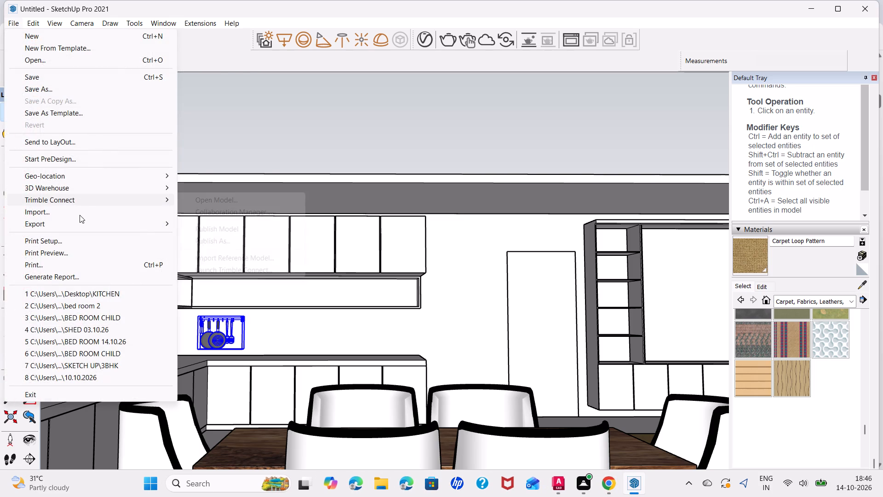
{"action": "left_click", "coordinate": [80, 215]}
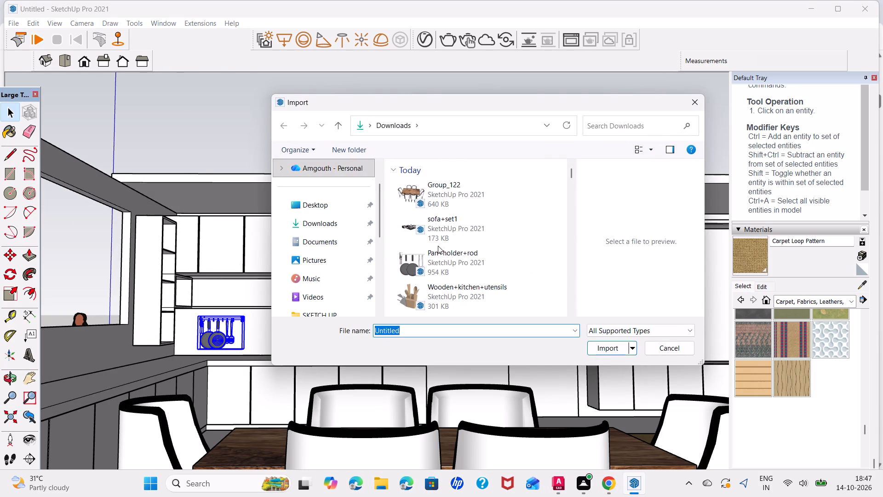
{"action": "scroll", "coordinate": [438, 246], "scroll_direction": "down", "scroll_amount": 1}
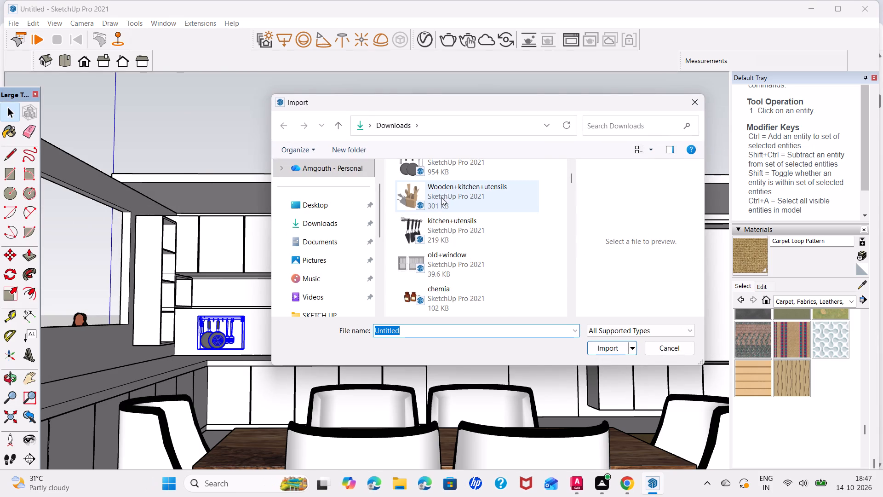
{"action": "scroll", "coordinate": [443, 270], "scroll_direction": "down", "scroll_amount": 1}
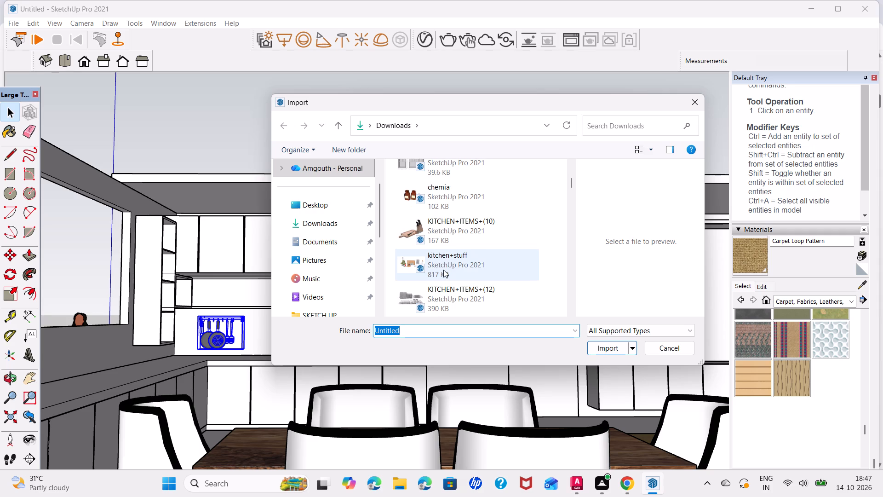
{"action": "left_click", "coordinate": [432, 299]}
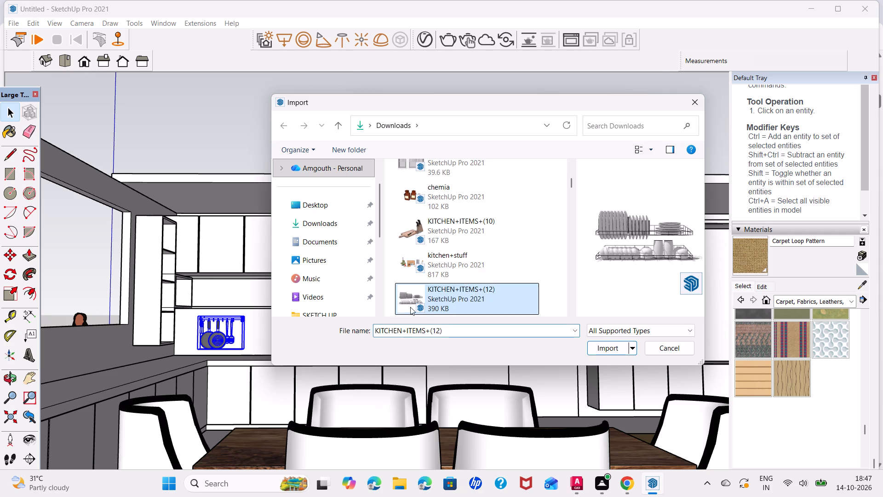
{"action": "left_click", "coordinate": [614, 351]}
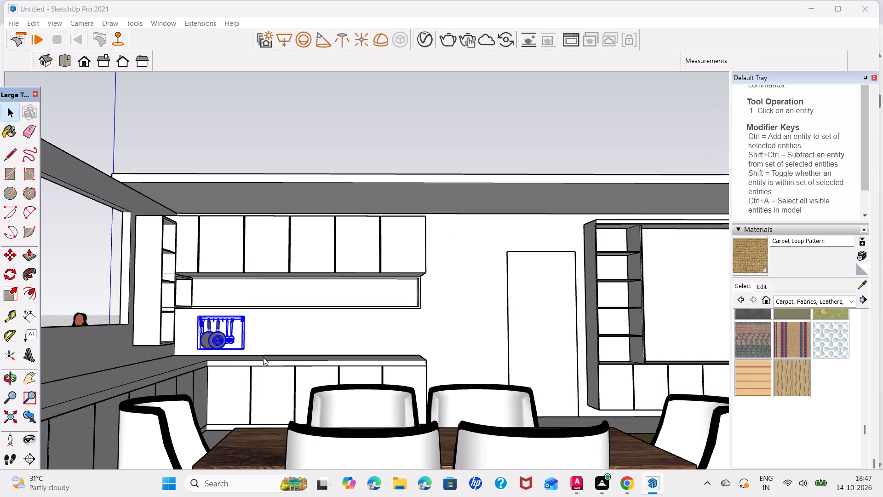
{"action": "left_click", "coordinate": [529, 295]}
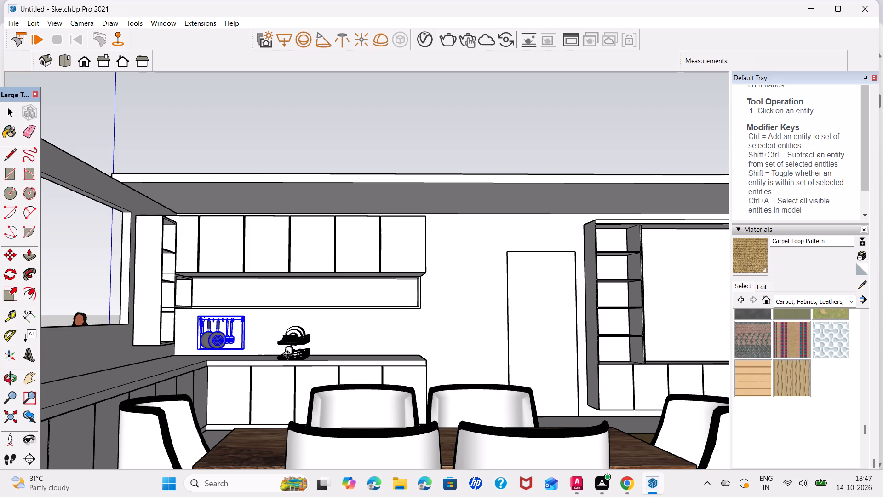
{"action": "left_click", "coordinate": [287, 355]}
Rotate the dish rack 90 degrees on the countertop so its long side runs parallel to the back wall.
{"action": "middle_click_drag", "start_coordinate": [317, 358], "coordinate": [315, 437]}
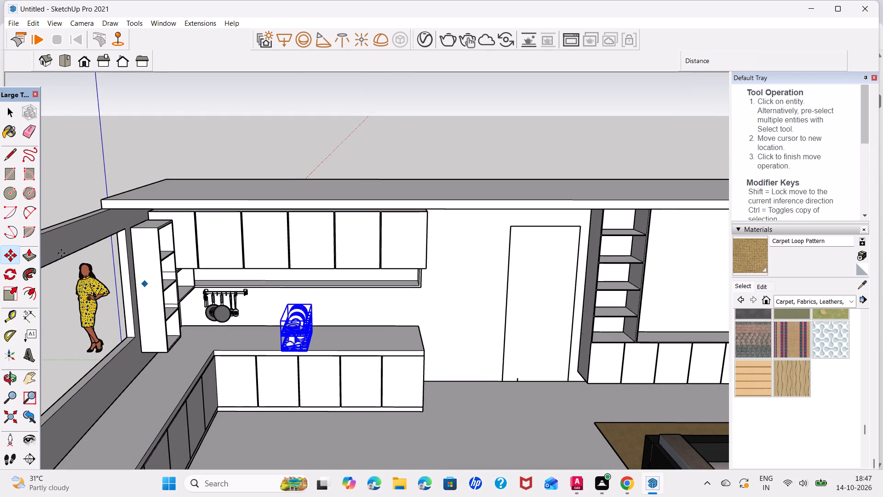
{"action": "left_click", "coordinate": [13, 275]}
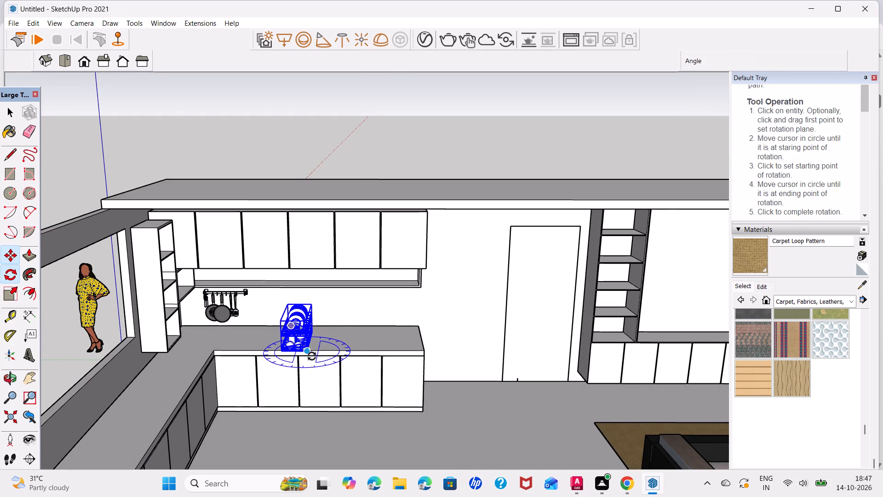
{"action": "left_click", "coordinate": [321, 339]}
{"action": "left_click", "coordinate": [351, 341]}
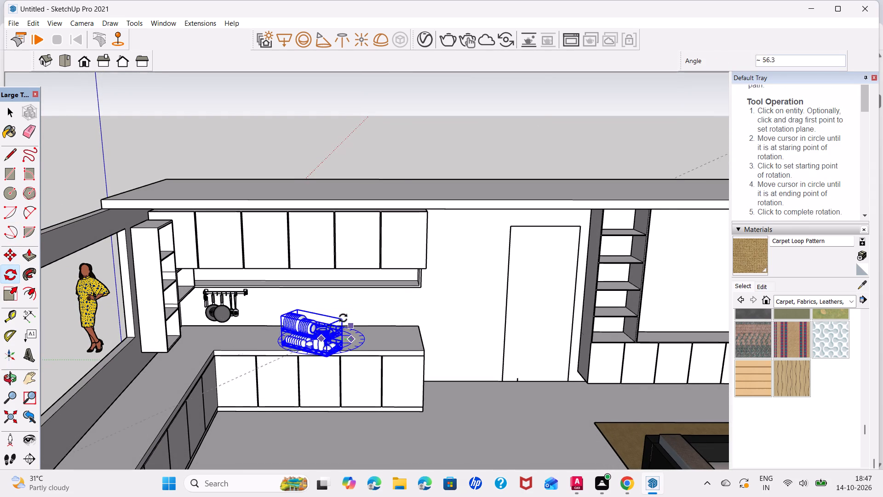
{"action": "left_click", "coordinate": [326, 311]}
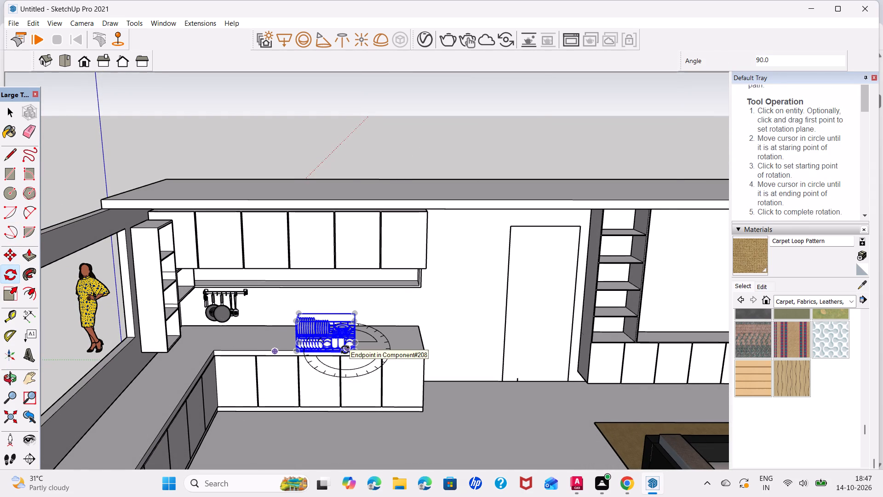
{"action": "key", "text": "space"}
Move the dish rack about 2' 9" along the back counter to its free end near the door.
{"action": "scroll", "coordinate": [353, 347], "scroll_direction": "up", "scroll_amount": 8}
{"action": "key", "text": "m"}
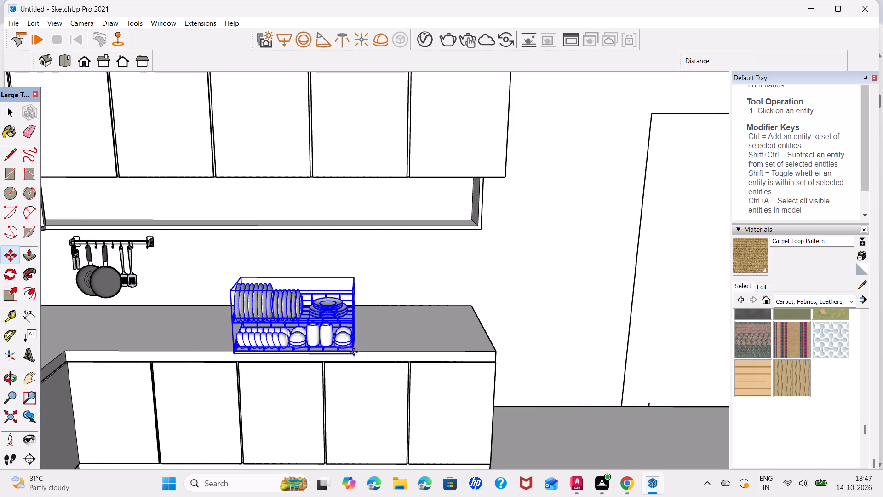
{"action": "left_click", "coordinate": [353, 355]}
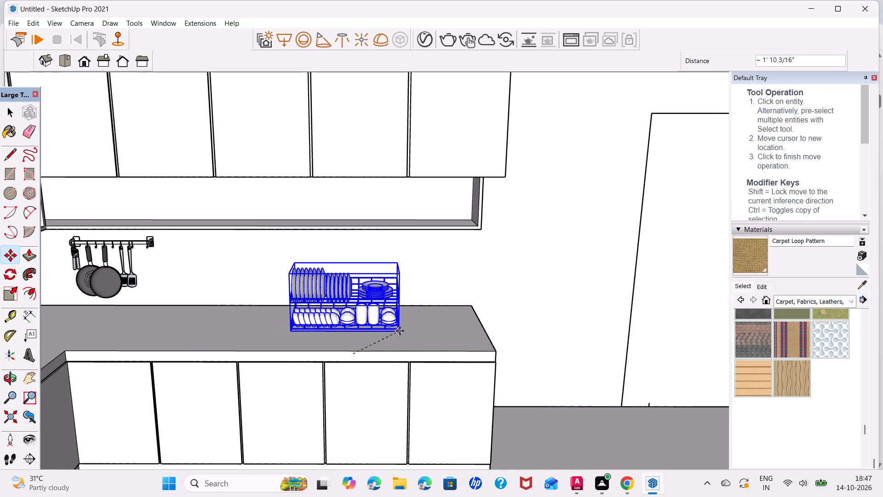
{"action": "left_click", "coordinate": [466, 343]}
{"action": "key", "text": "space"}
Import the KITCHEN+ITEMS+(10) knife block and cutting board from Downloads and place them on the back counter beside the dish rack.
{"action": "scroll", "coordinate": [338, 310], "scroll_direction": "down", "scroll_amount": 8}
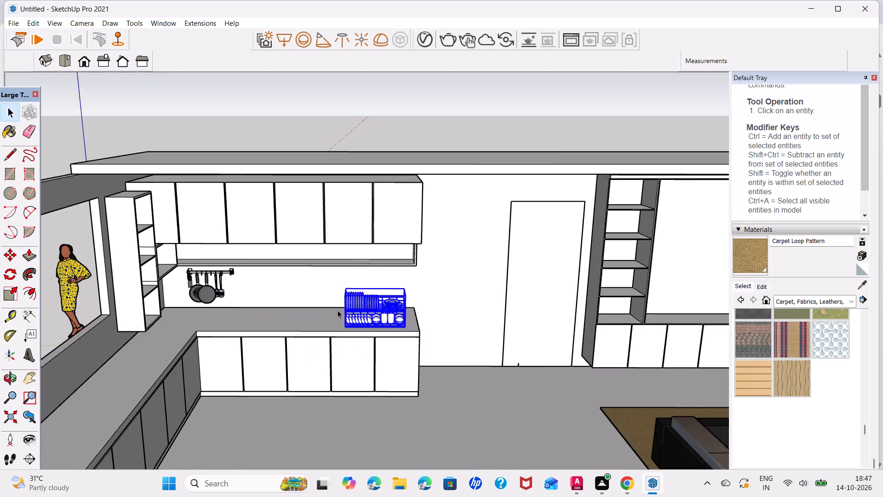
{"action": "scroll", "coordinate": [338, 310], "scroll_direction": "down", "scroll_amount": 5}
{"action": "middle_click_drag", "start_coordinate": [345, 348], "coordinate": [258, 328]}
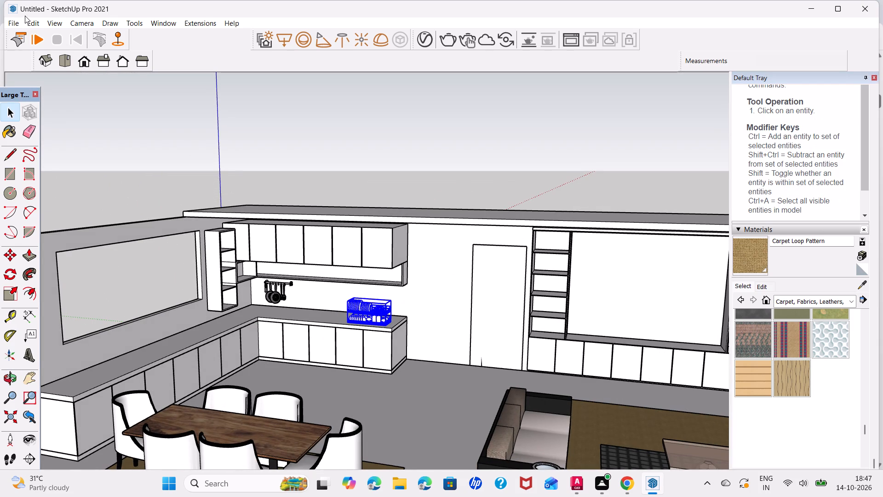
{"action": "left_click", "coordinate": [5, 28]}
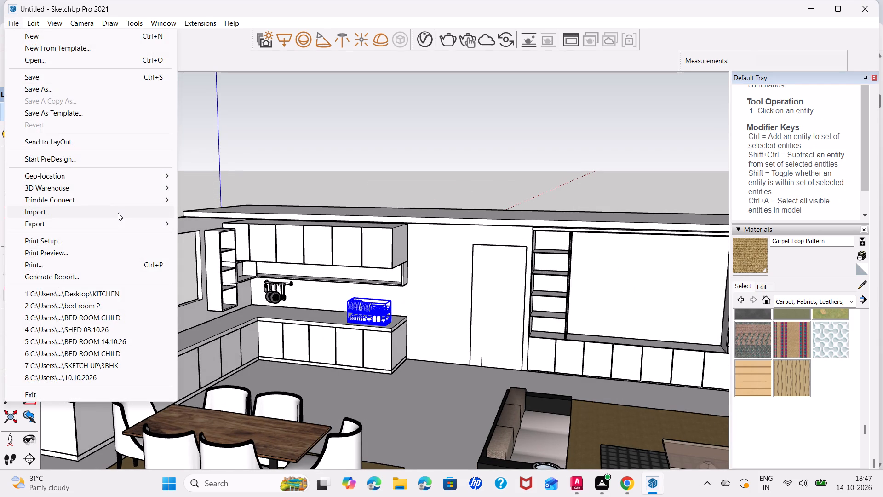
{"action": "left_click", "coordinate": [118, 213]}
{"action": "scroll", "coordinate": [474, 208], "scroll_direction": "down", "scroll_amount": 2}
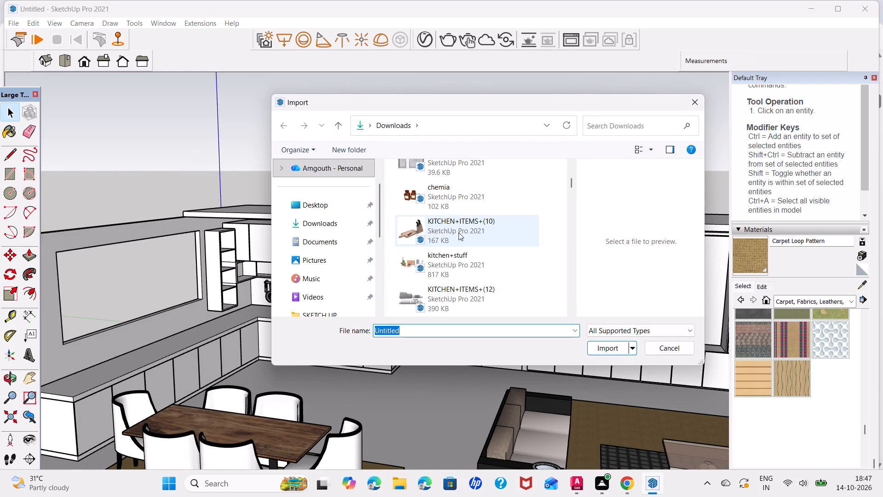
{"action": "scroll", "coordinate": [421, 256], "scroll_direction": "down", "scroll_amount": 1}
{"action": "scroll", "coordinate": [417, 218], "scroll_direction": "up", "scroll_amount": 1}
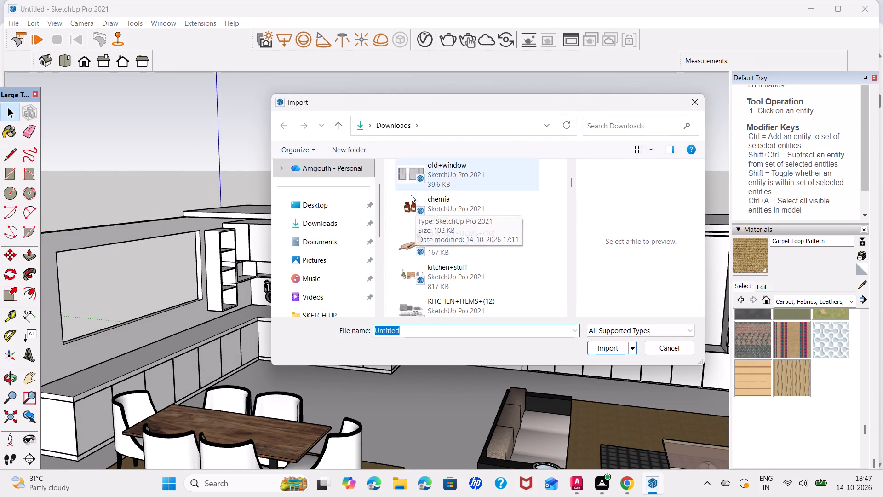
{"action": "left_click", "coordinate": [411, 246]}
{"action": "left_click", "coordinate": [623, 348]}
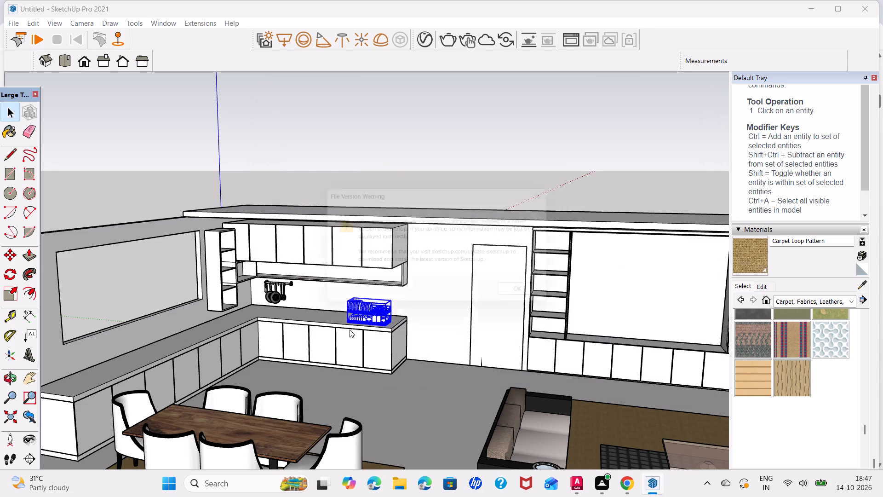
{"action": "left_click", "coordinate": [545, 299]}
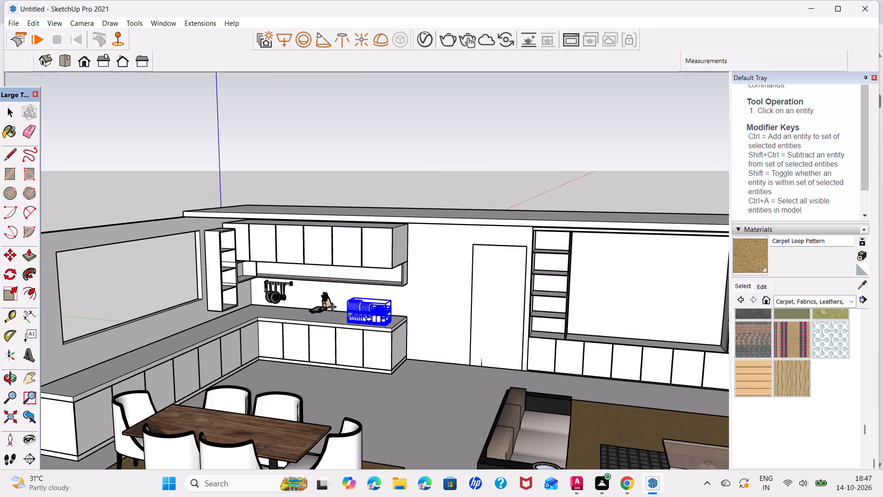
{"action": "scroll", "coordinate": [344, 318], "scroll_direction": "up", "scroll_amount": 12}
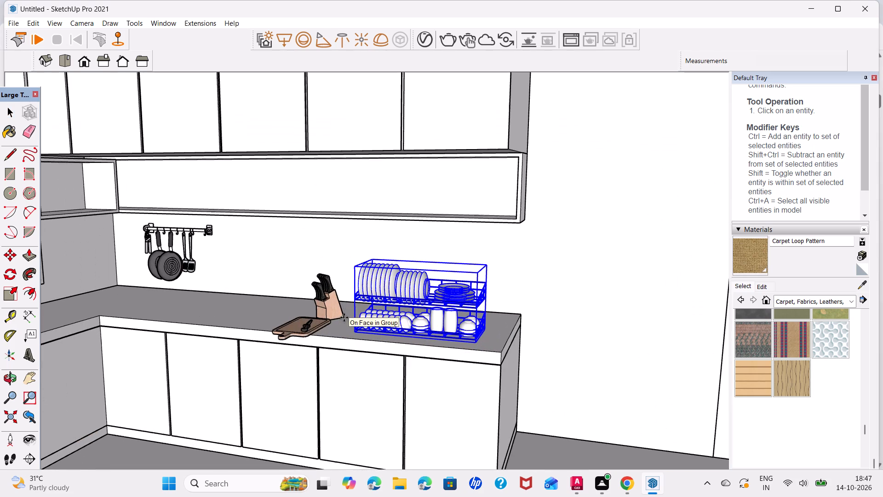
{"action": "left_click", "coordinate": [347, 307]}
Import the Bosch+Stove model from Downloads and place it on the side counter along the window wall.
{"action": "scroll", "coordinate": [354, 329], "scroll_direction": "down", "scroll_amount": 7}
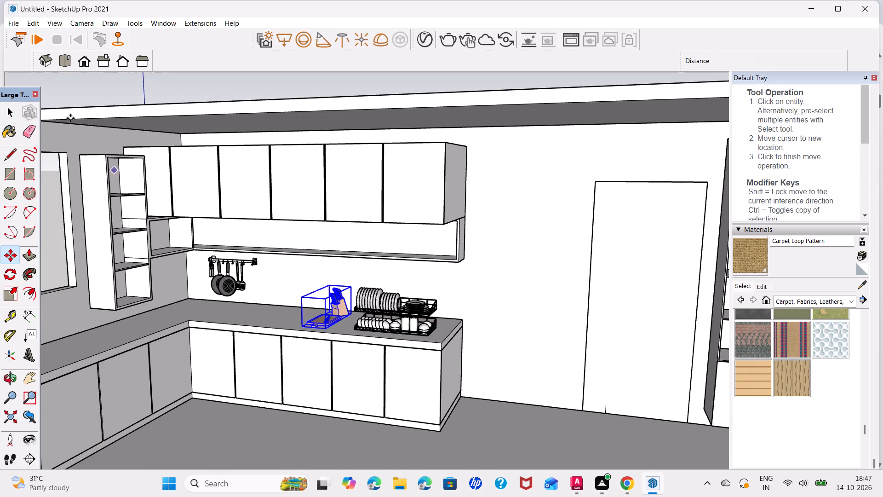
{"action": "left_click", "coordinate": [20, 21]}
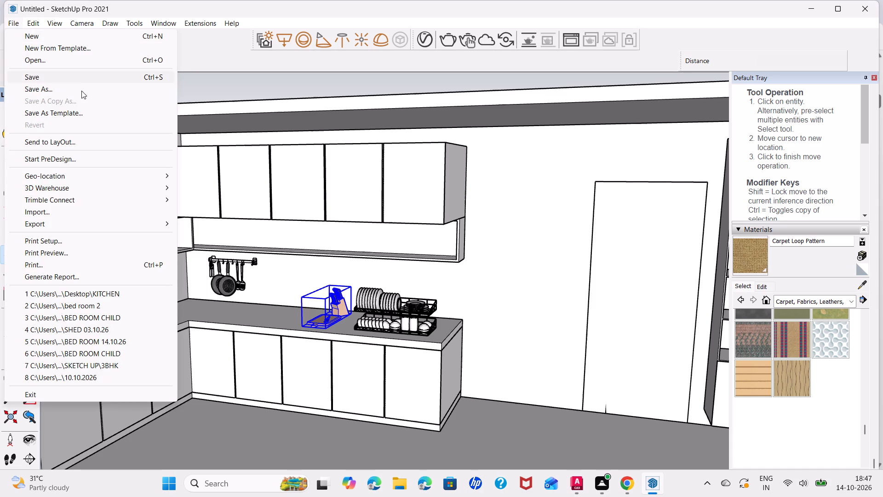
{"action": "left_click", "coordinate": [79, 211]}
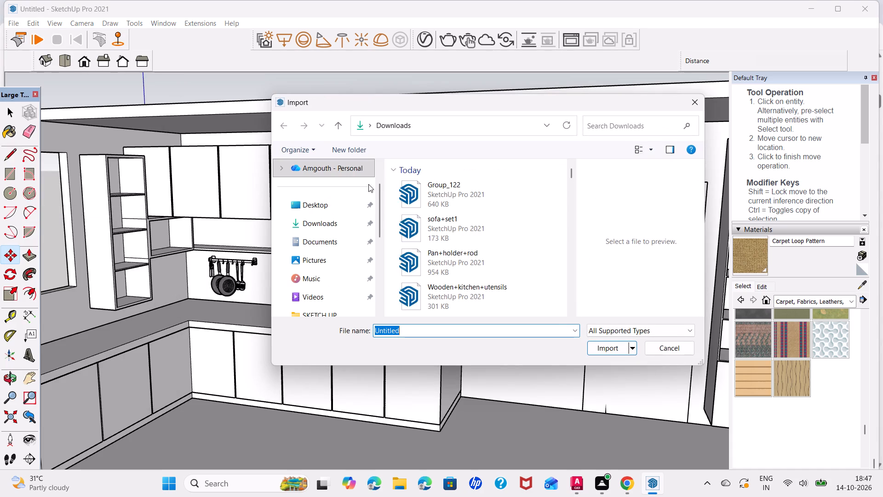
{"action": "scroll", "coordinate": [443, 238], "scroll_direction": "down", "scroll_amount": 3}
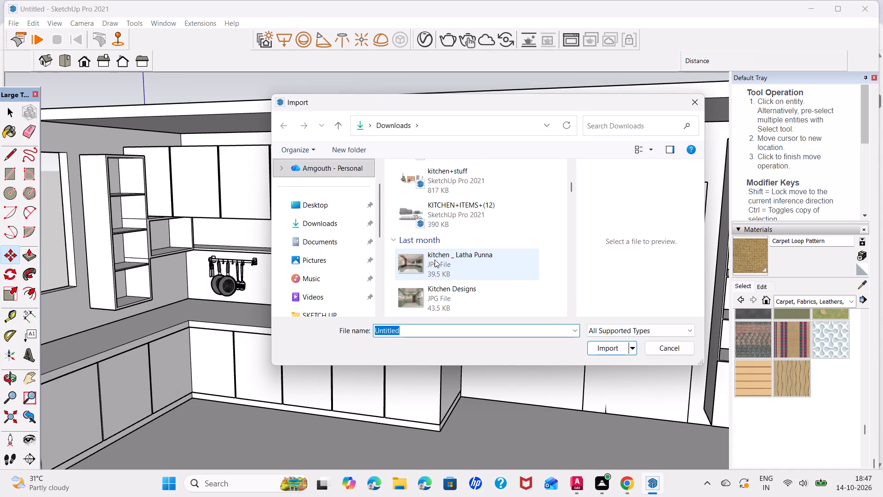
{"action": "scroll", "coordinate": [435, 260], "scroll_direction": "down", "scroll_amount": 5}
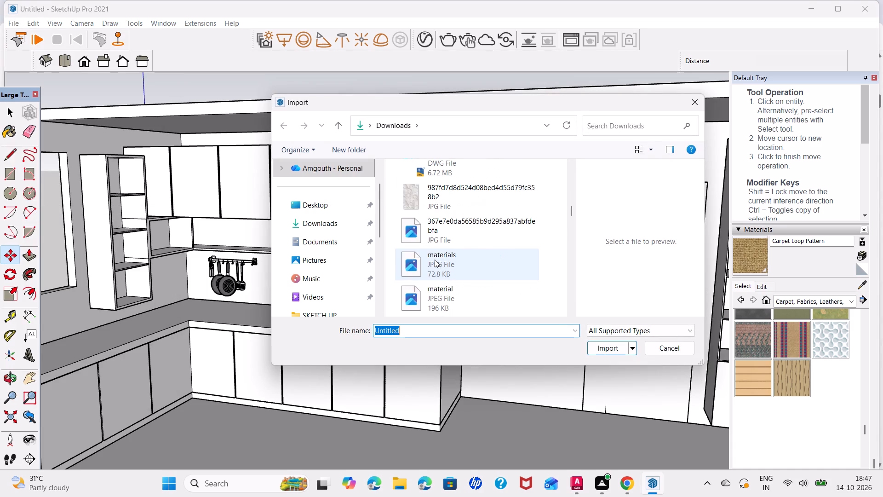
{"action": "scroll", "coordinate": [434, 260], "scroll_direction": "down", "scroll_amount": 2}
{"action": "scroll", "coordinate": [434, 260], "scroll_direction": "up", "scroll_amount": 1}
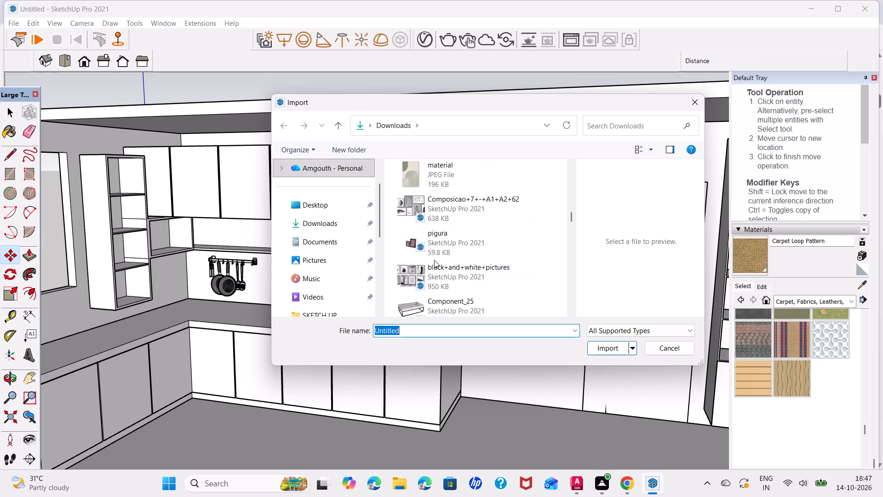
{"action": "scroll", "coordinate": [434, 260], "scroll_direction": "down", "scroll_amount": 2}
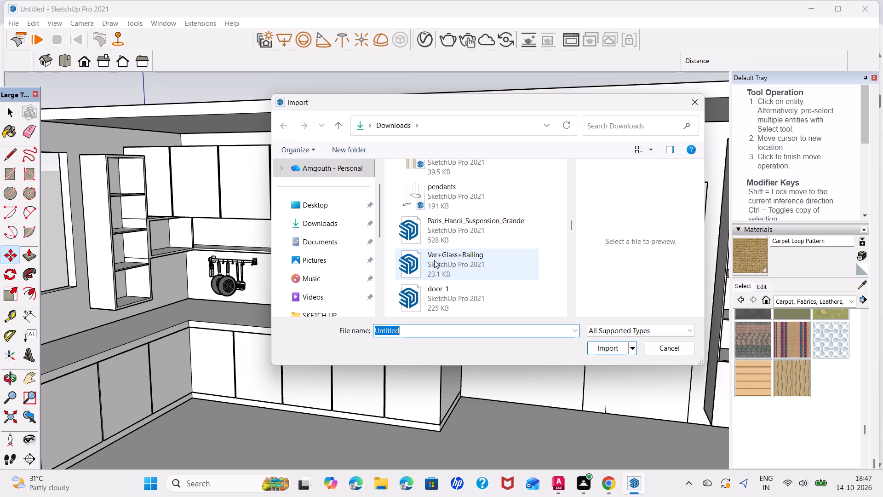
{"action": "scroll", "coordinate": [434, 260], "scroll_direction": "down", "scroll_amount": 1}
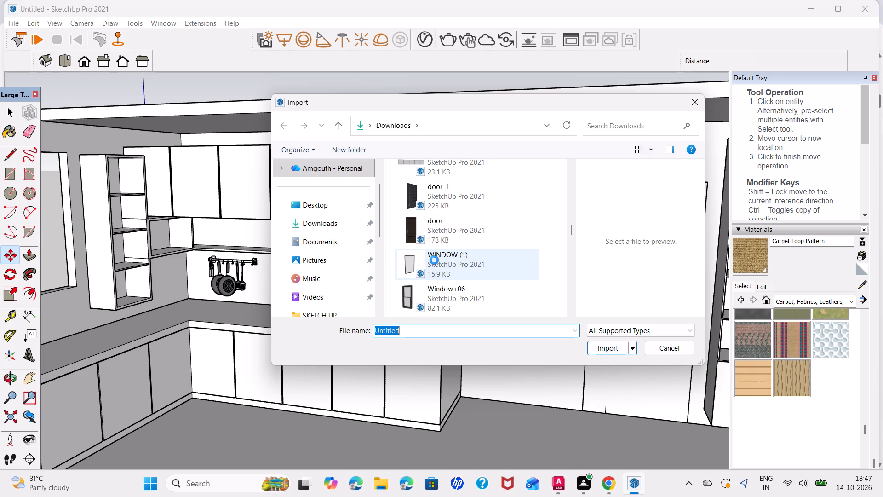
{"action": "scroll", "coordinate": [434, 260], "scroll_direction": "down", "scroll_amount": 1}
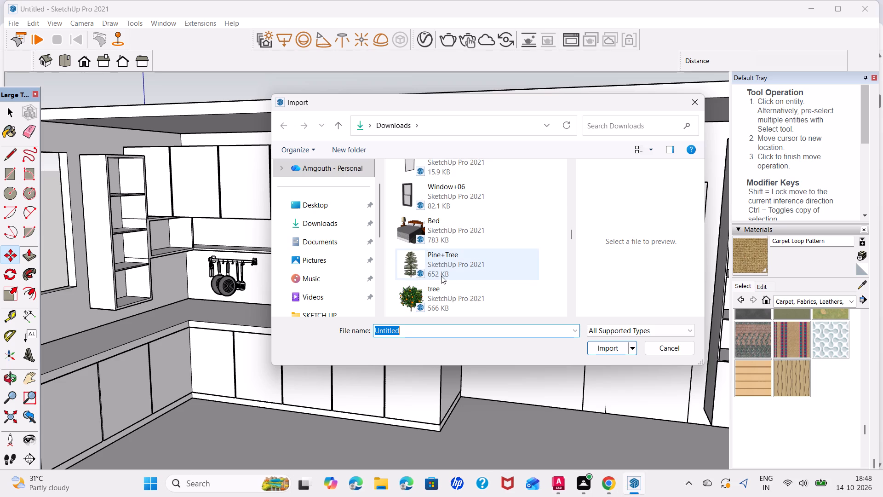
{"action": "scroll", "coordinate": [441, 276], "scroll_direction": "down", "scroll_amount": 2}
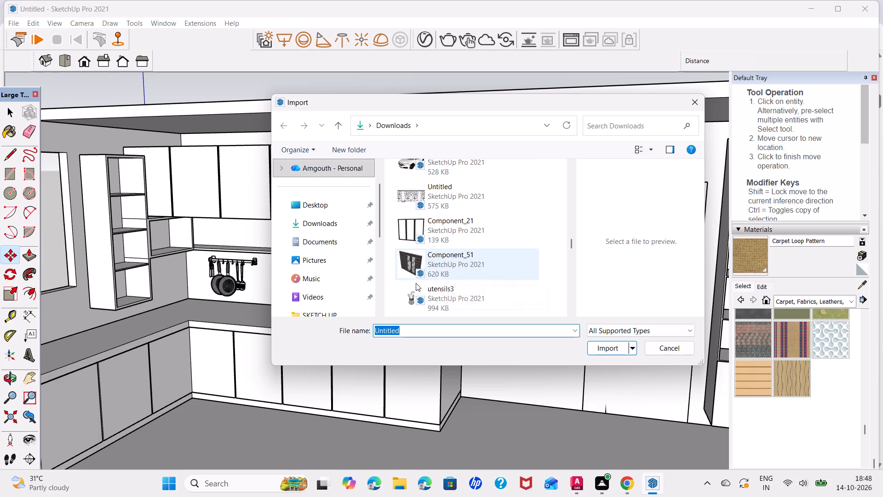
{"action": "scroll", "coordinate": [414, 292], "scroll_direction": "down", "scroll_amount": 1}
{"action": "left_click", "coordinate": [407, 227]}
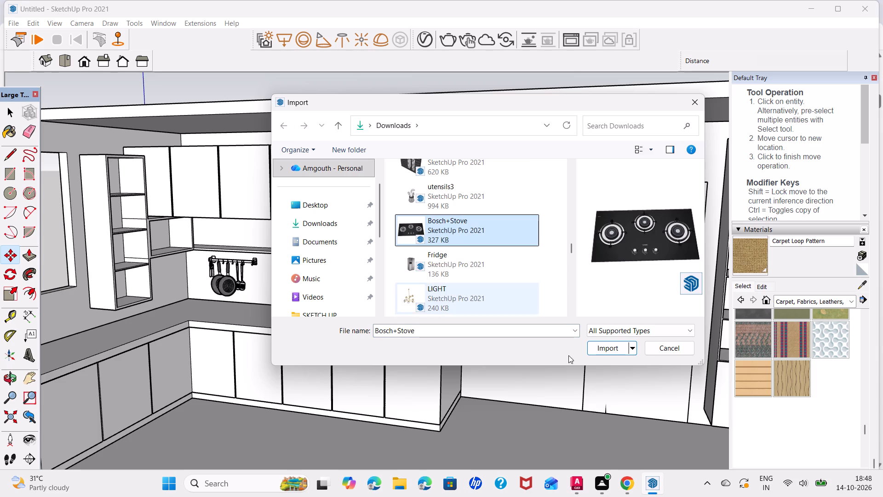
{"action": "left_click", "coordinate": [614, 347]}
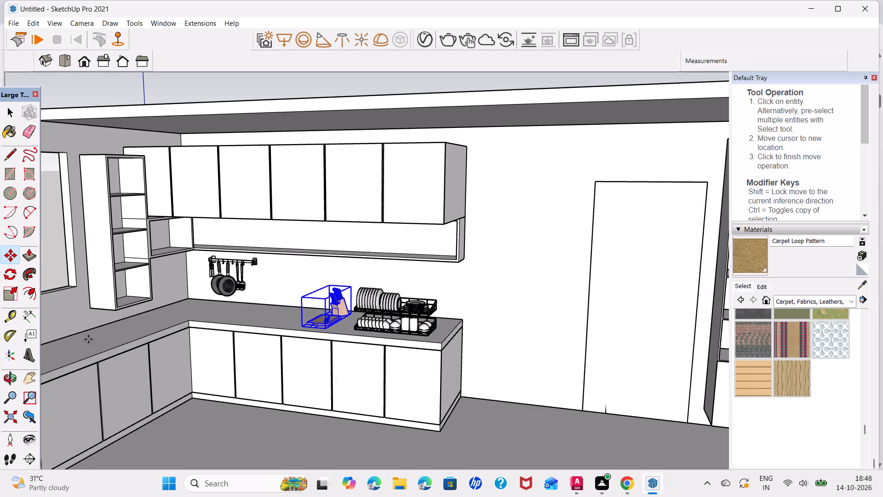
{"action": "scroll", "coordinate": [93, 347], "scroll_direction": "down", "scroll_amount": 1}
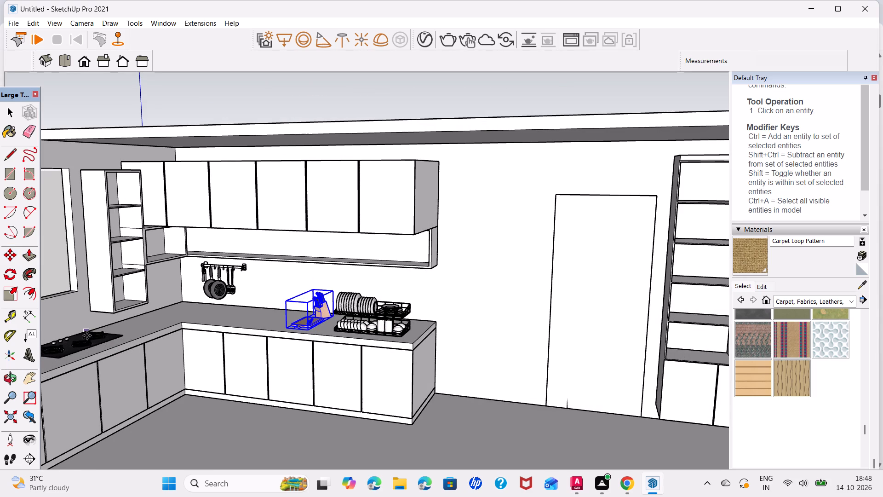
{"action": "left_click", "coordinate": [87, 336]}
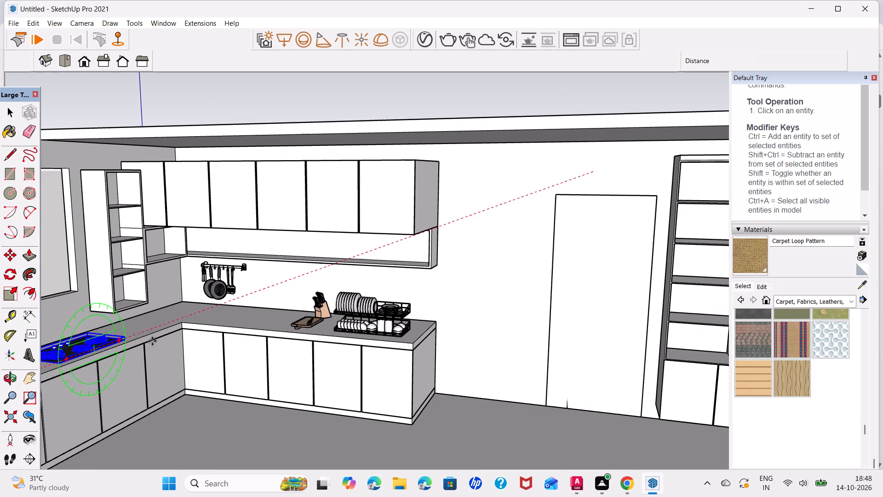
Move the stove about 2' 2" along the side counter, away from the back corner.
{"action": "scroll", "coordinate": [152, 341], "scroll_direction": "down", "scroll_amount": 6}
{"action": "scroll", "coordinate": [228, 328], "scroll_direction": "down", "scroll_amount": 3}
{"action": "scroll", "coordinate": [131, 346], "scroll_direction": "up", "scroll_amount": 3}
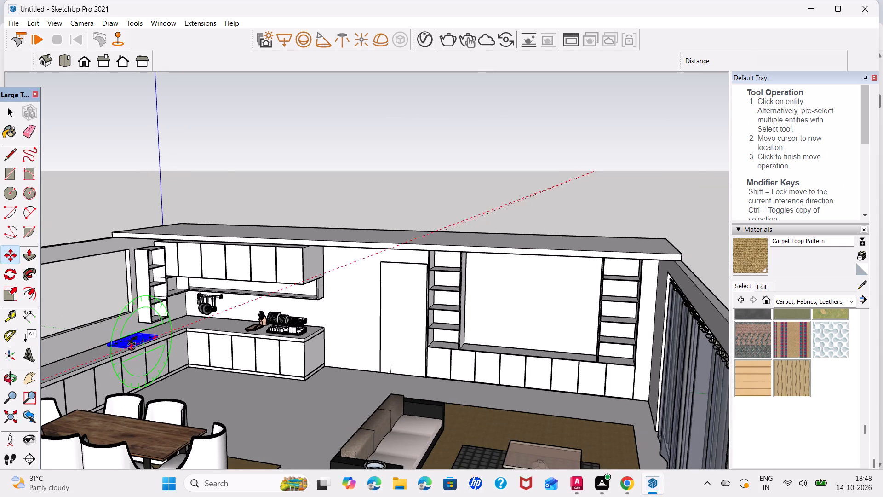
{"action": "scroll", "coordinate": [132, 347], "scroll_direction": "up", "scroll_amount": 16}
{"action": "key", "text": "space"}
{"action": "scroll", "coordinate": [123, 348], "scroll_direction": "up", "scroll_amount": 3}
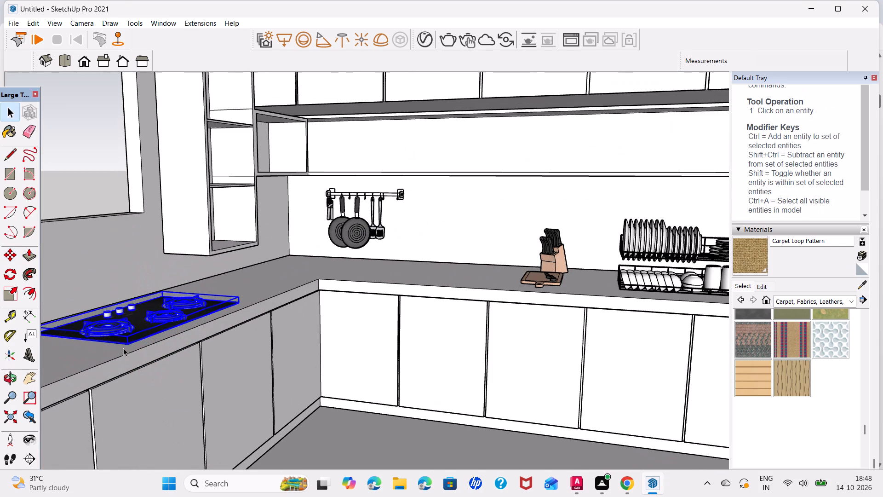
{"action": "key", "text": "m"}
{"action": "left_click", "coordinate": [129, 346]}
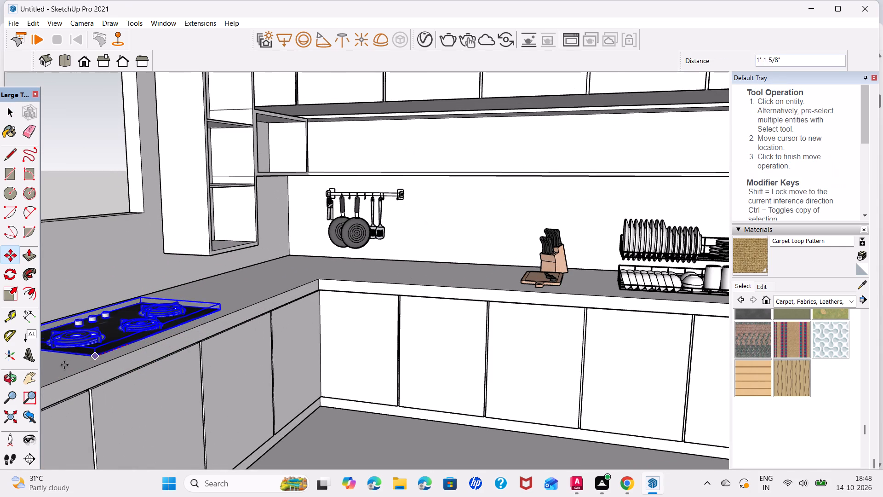
{"action": "scroll", "coordinate": [49, 374], "scroll_direction": "down", "scroll_amount": 7}
{"action": "middle_click_drag", "start_coordinate": [49, 374], "coordinate": [178, 317], "text": "shift"}
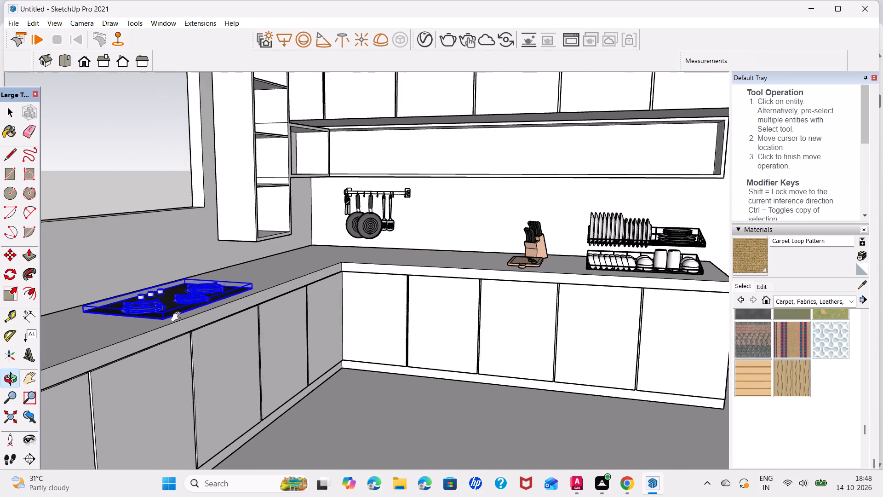
{"action": "middle_click_drag", "start_coordinate": [178, 317], "coordinate": [187, 313], "text": "shift"}
{"action": "left_click", "coordinate": [155, 322]}
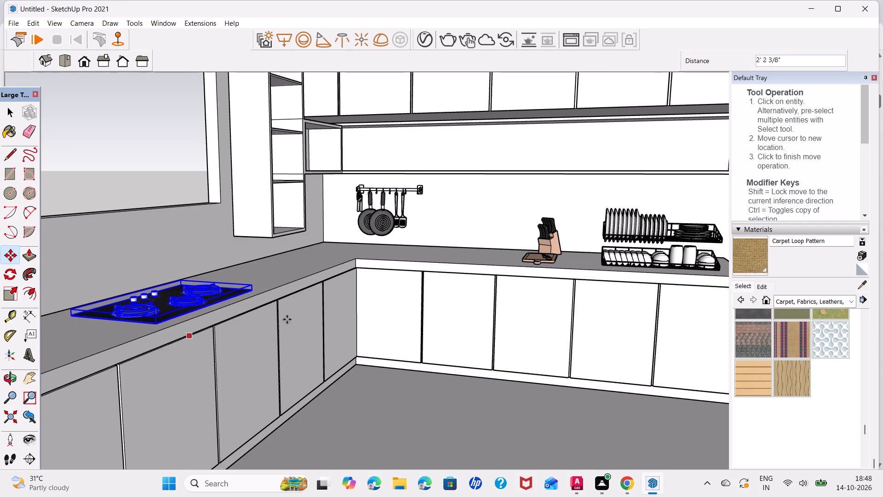
{"action": "key", "text": "space"}
Examine the whole kitchen and living room layout from the open front side.
{"action": "scroll", "coordinate": [313, 315], "scroll_direction": "down", "scroll_amount": 15}
{"action": "middle_click_drag", "start_coordinate": [318, 327], "coordinate": [426, 353]}
{"action": "scroll", "coordinate": [426, 353], "scroll_direction": "down", "scroll_amount": 6}
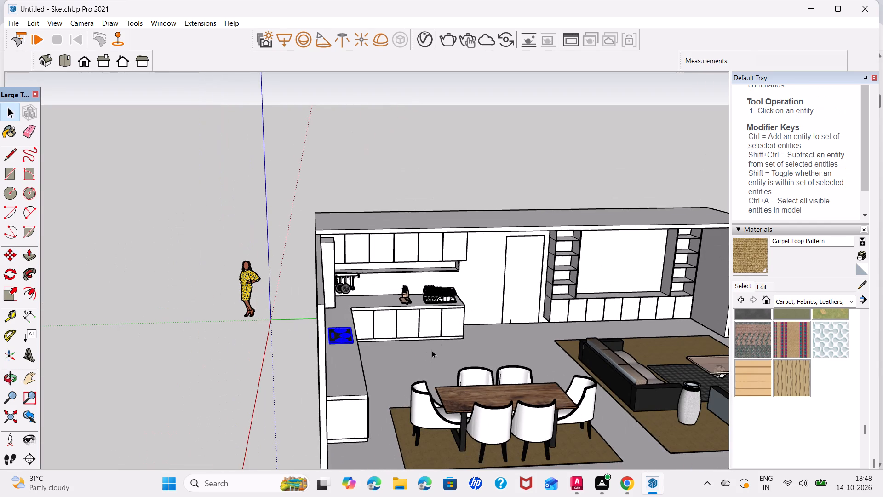
{"action": "middle_click_drag", "start_coordinate": [510, 316], "coordinate": [295, 256]}
{"action": "scroll", "coordinate": [295, 256], "scroll_direction": "down", "scroll_amount": 3}
{"action": "middle_click_drag", "start_coordinate": [282, 241], "coordinate": [280, 223]}
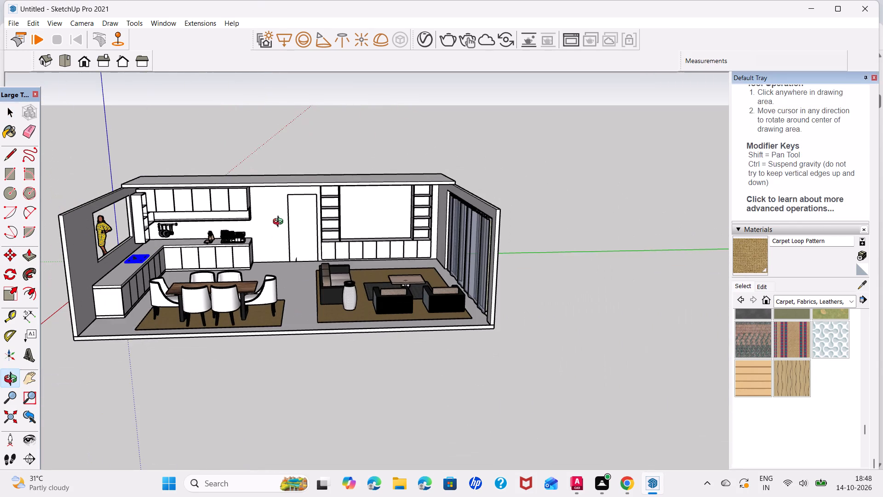
{"action": "middle_click_drag", "start_coordinate": [280, 223], "coordinate": [283, 200]}
{"action": "middle_click_drag", "start_coordinate": [278, 210], "coordinate": [327, 286], "text": "shift"}
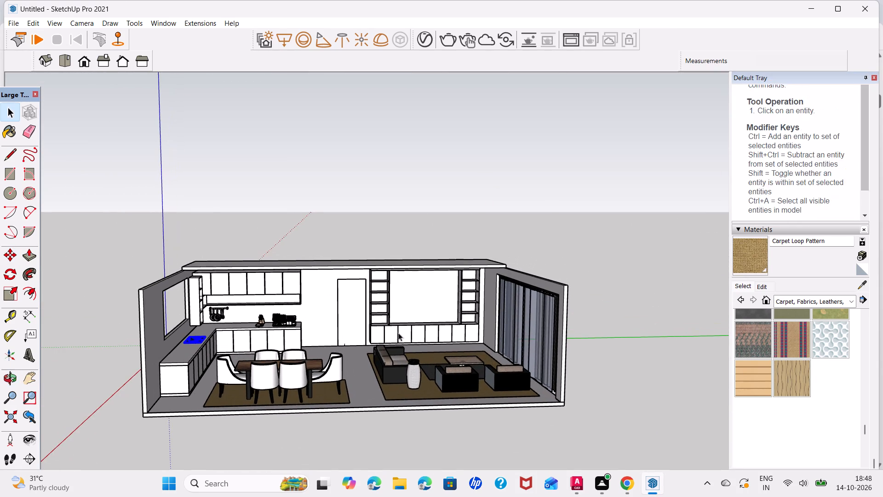
{"action": "middle_click_drag", "start_coordinate": [398, 333], "coordinate": [382, 337]}
{"action": "scroll", "coordinate": [381, 331], "scroll_direction": "up", "scroll_amount": 1}
{"action": "middle_click_drag", "start_coordinate": [381, 331], "coordinate": [378, 332]}
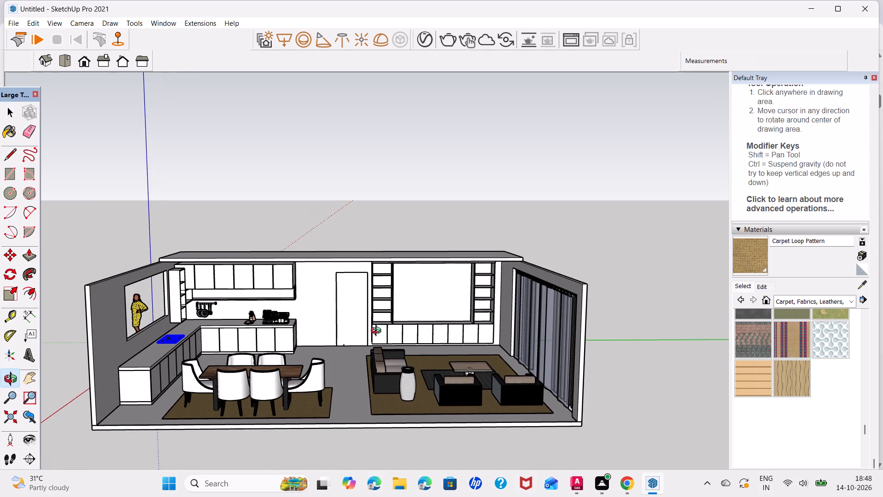
{"action": "middle_click_drag", "start_coordinate": [378, 332], "coordinate": [373, 333]}
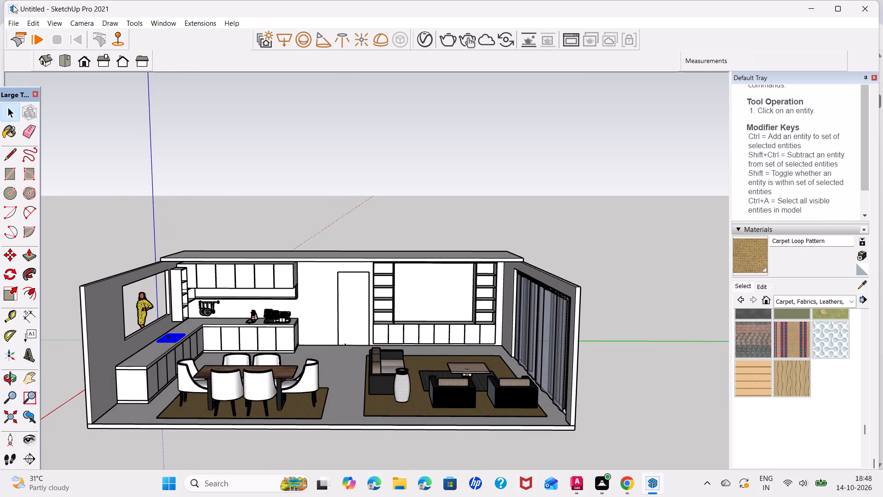
Import the television model download_mid_50c7180b9fccec56d493bfe20f94b6ab_ctyp_sp_cv_p8 from Downloads and place it in the living area near the sofa.
{"action": "left_click", "coordinate": [10, 19]}
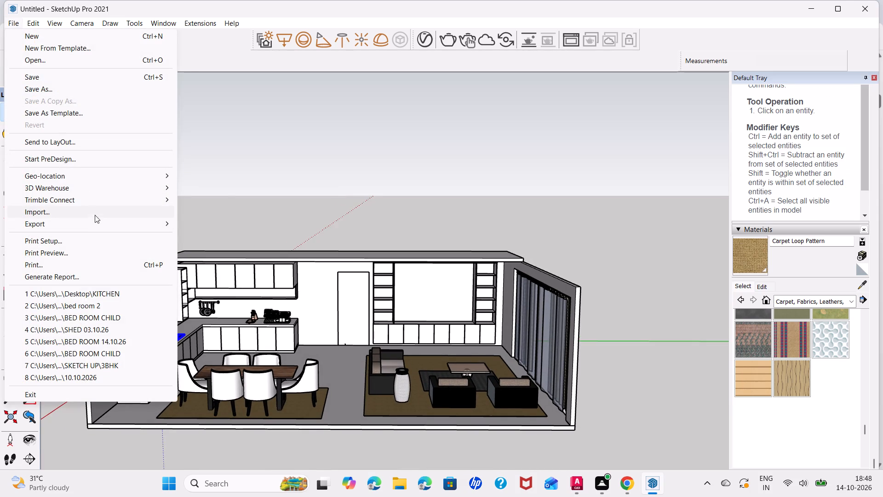
{"action": "left_click", "coordinate": [95, 215]}
{"action": "scroll", "coordinate": [420, 208], "scroll_direction": "down", "scroll_amount": 8}
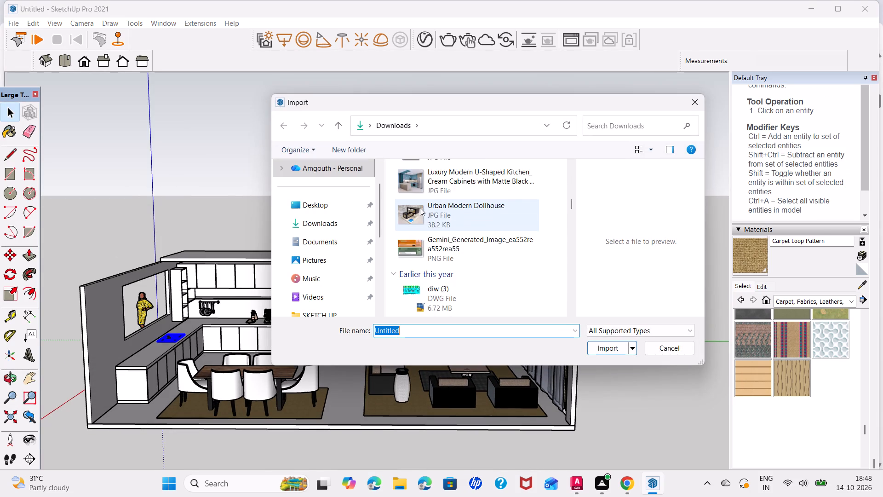
{"action": "scroll", "coordinate": [424, 216], "scroll_direction": "down", "scroll_amount": 9}
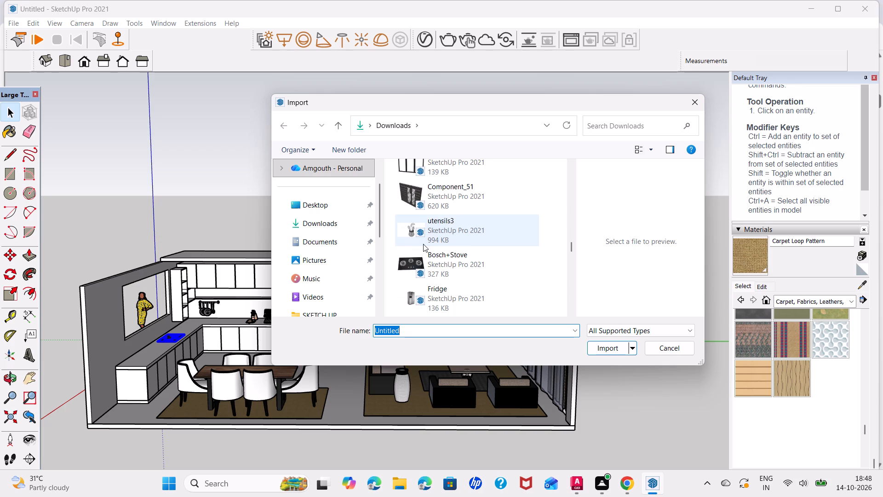
{"action": "scroll", "coordinate": [423, 244], "scroll_direction": "down", "scroll_amount": 3}
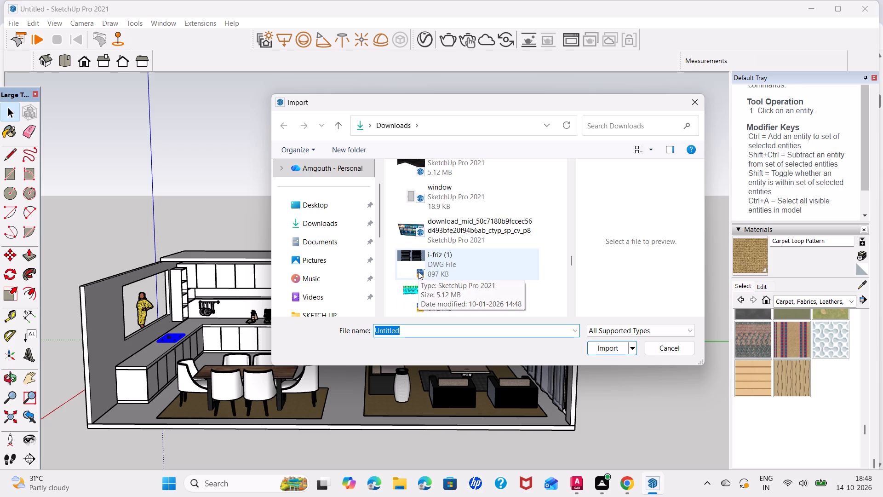
{"action": "left_click", "coordinate": [411, 225]}
{"action": "left_click", "coordinate": [625, 349]}
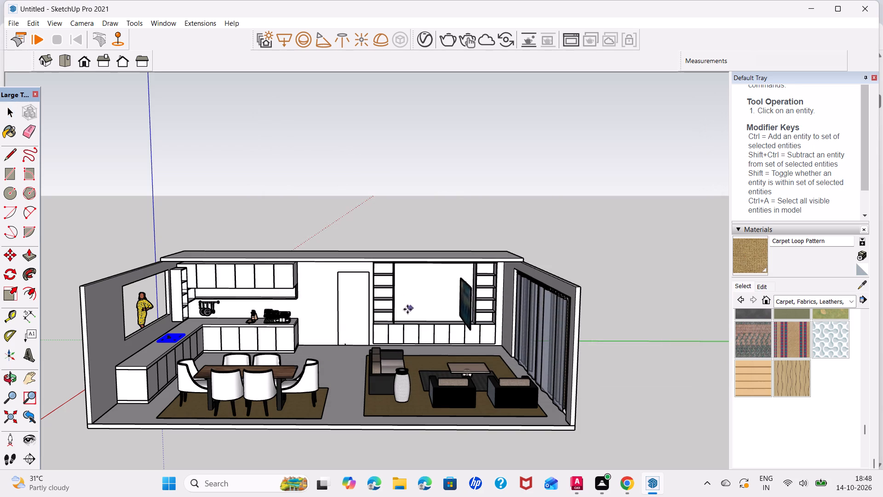
{"action": "left_click", "coordinate": [370, 323]}
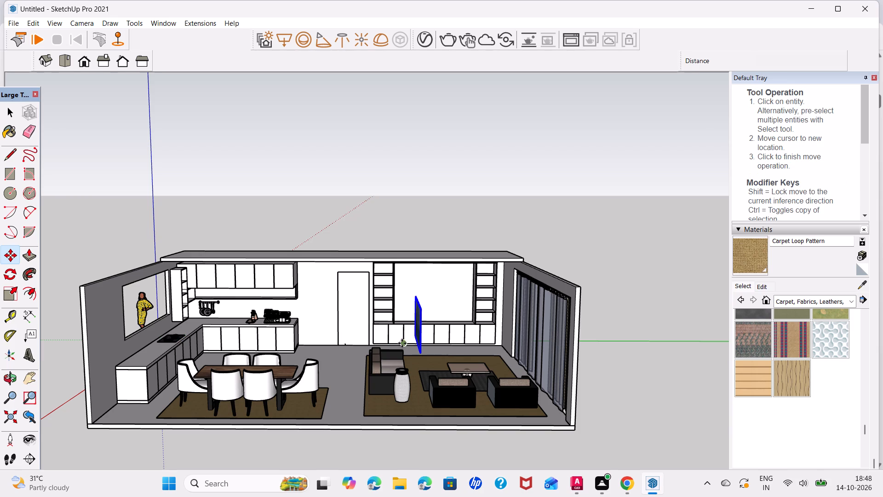
Rotate the television 90 degrees horizontally so its screen runs parallel to the back wall.
{"action": "left_click", "coordinate": [11, 274]}
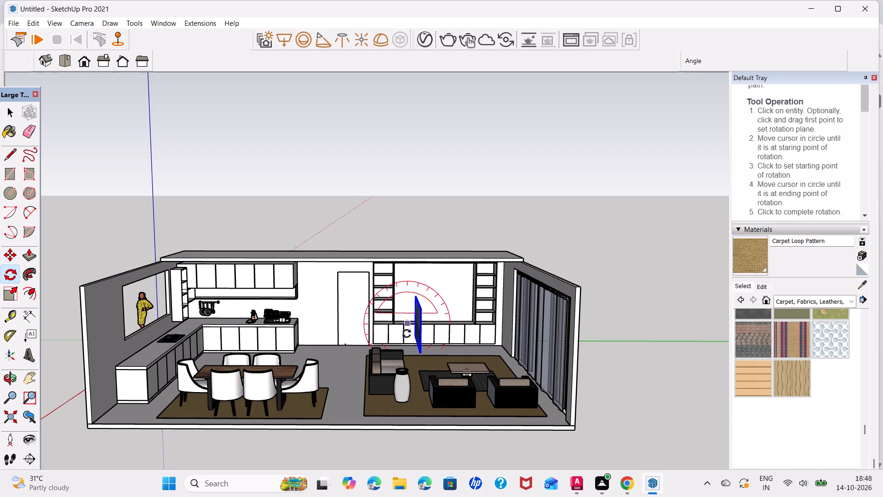
{"action": "left_click", "coordinate": [431, 355]}
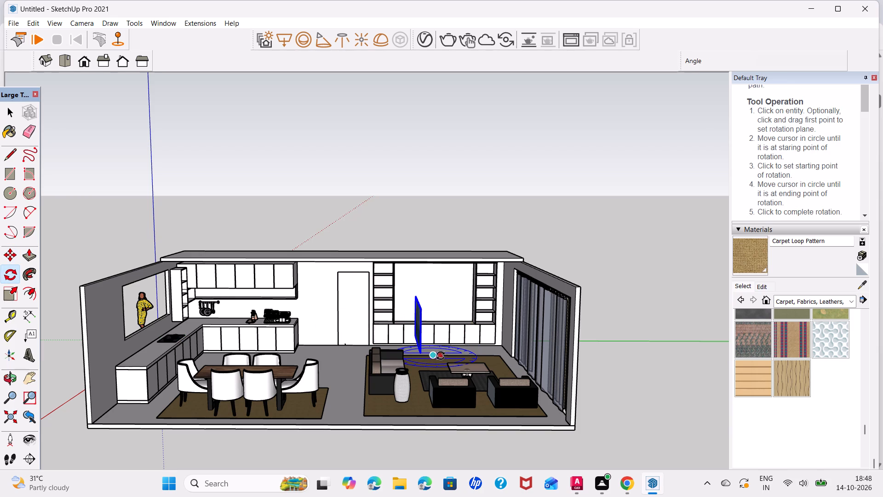
{"action": "left_click", "coordinate": [452, 355]}
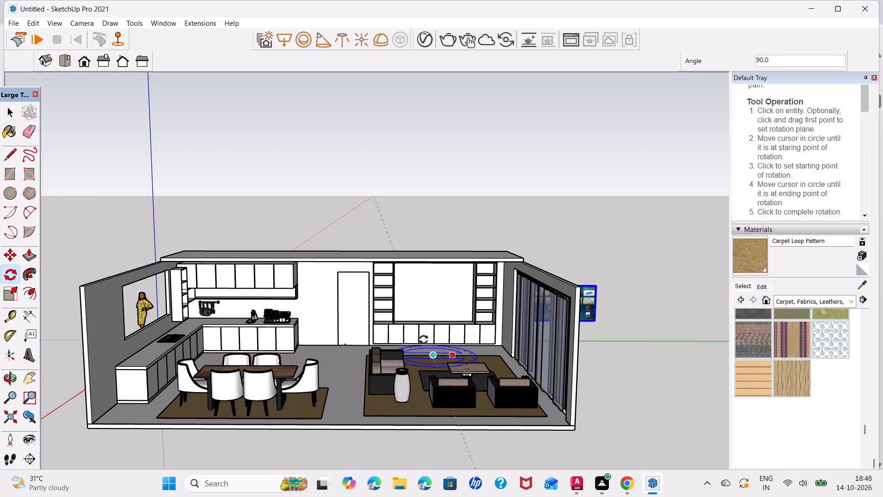
{"action": "left_click", "coordinate": [424, 340]}
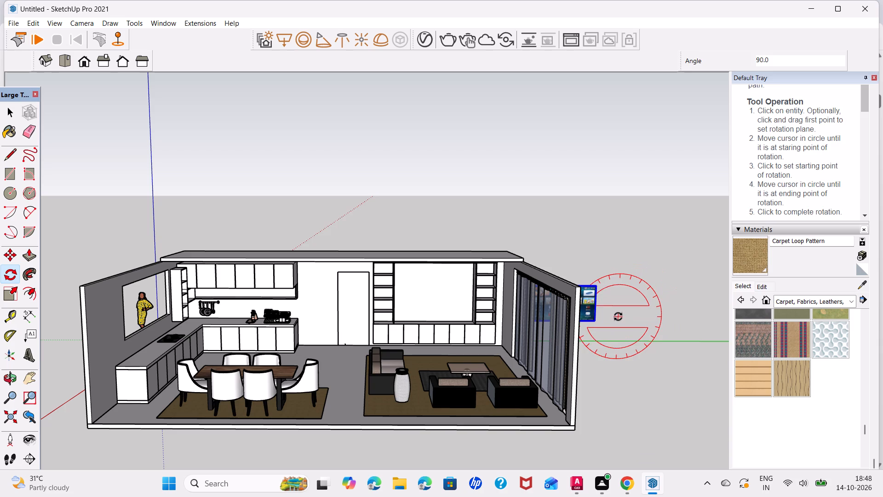
Move the television about 12' 8 7/8" so it lines up with the open centre of the back-wall shelving unit.
{"action": "key", "text": "space"}
{"action": "key", "text": "m"}
{"action": "left_click", "coordinate": [596, 323]}
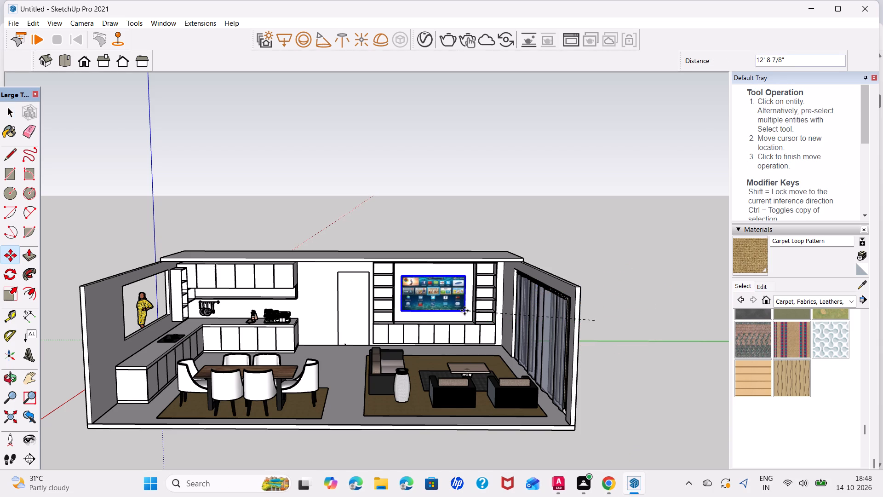
{"action": "left_click", "coordinate": [464, 311]}
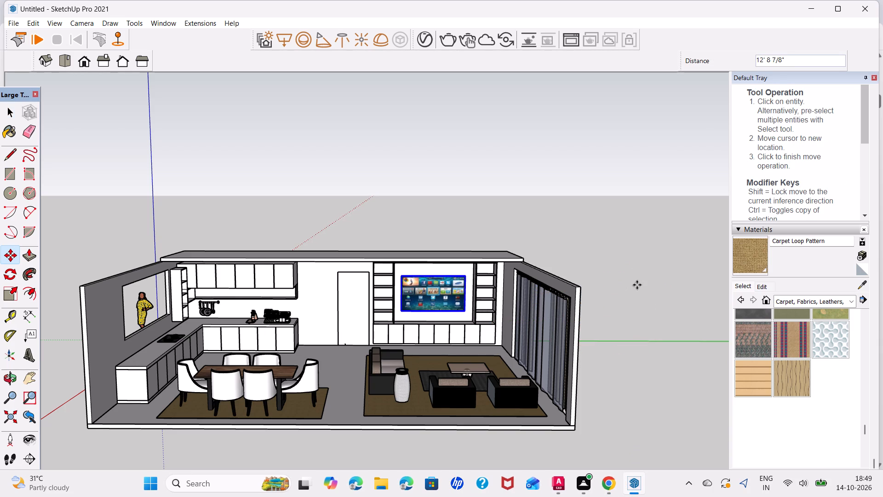
{"action": "key", "text": "space"}
{"action": "scroll", "coordinate": [621, 298], "scroll_direction": "down", "scroll_amount": 2}
{"action": "left_click", "coordinate": [621, 298]}
Examine the television's placement and the furnished room from the open front side.
{"action": "middle_click_drag", "start_coordinate": [489, 311], "coordinate": [470, 291]}
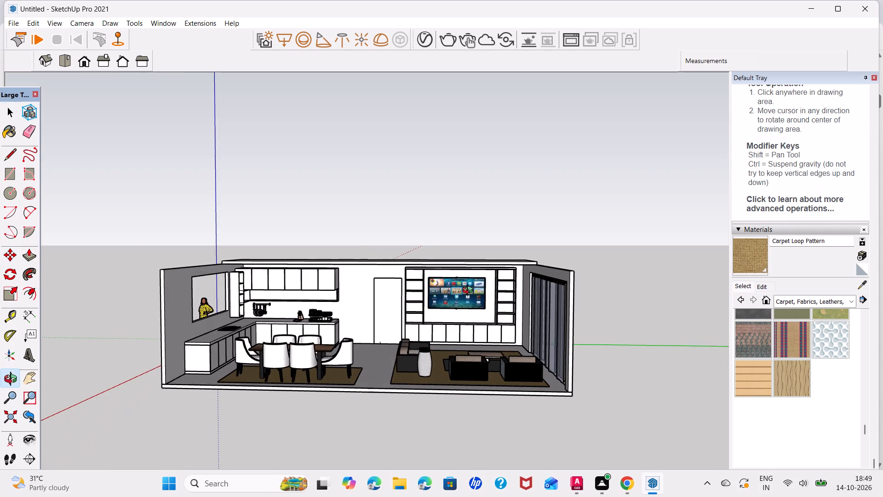
{"action": "middle_click_drag", "start_coordinate": [470, 291], "coordinate": [474, 305]}
{"action": "scroll", "coordinate": [427, 311], "scroll_direction": "up", "scroll_amount": 2}
{"action": "middle_click_drag", "start_coordinate": [425, 326], "coordinate": [440, 324]}
{"action": "scroll", "coordinate": [433, 318], "scroll_direction": "up", "scroll_amount": 1}
{"action": "scroll", "coordinate": [460, 333], "scroll_direction": "down", "scroll_amount": 1}
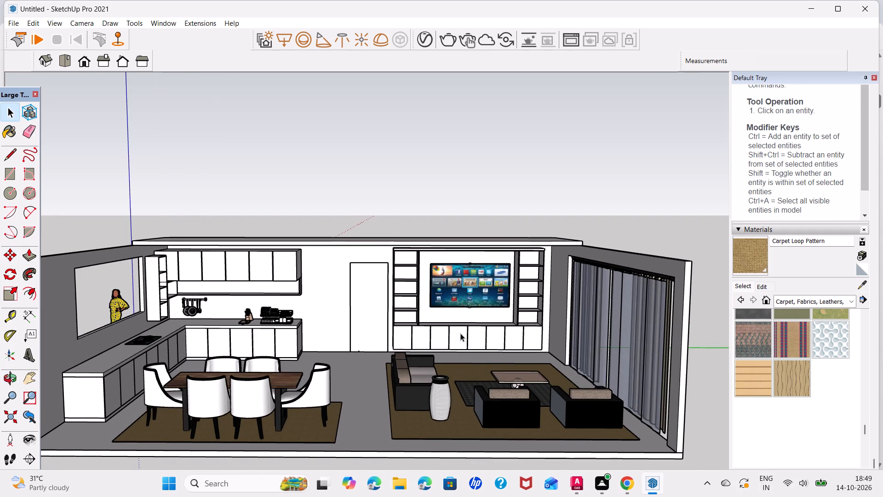
{"action": "middle_click", "coordinate": [450, 337]}
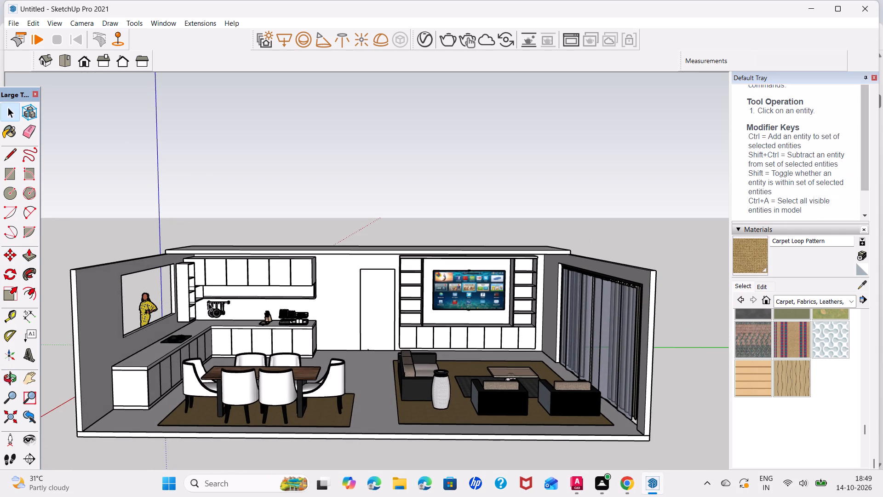
{"action": "scroll", "coordinate": [152, 311], "scroll_direction": "up", "scroll_amount": 2}
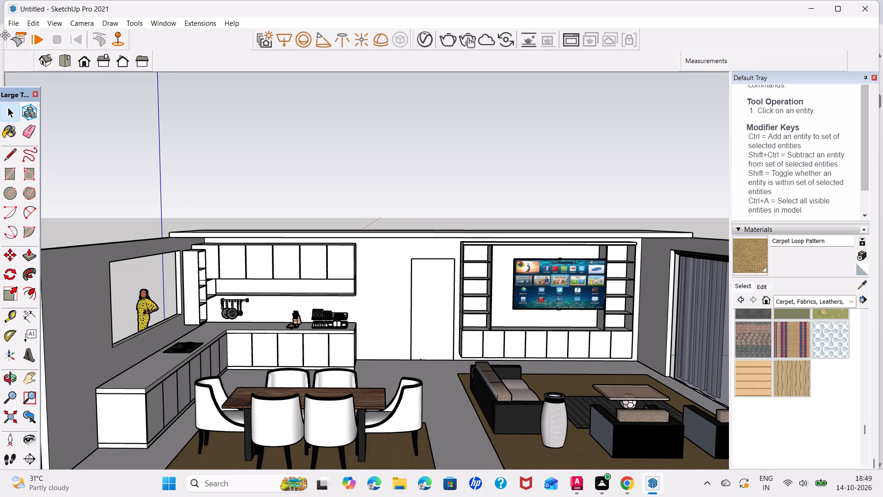
Import the three-pane window model Component_21 from Downloads and place it at the kitchen side wall's window opening.
{"action": "left_click", "coordinate": [14, 21]}
{"action": "left_click", "coordinate": [57, 213]}
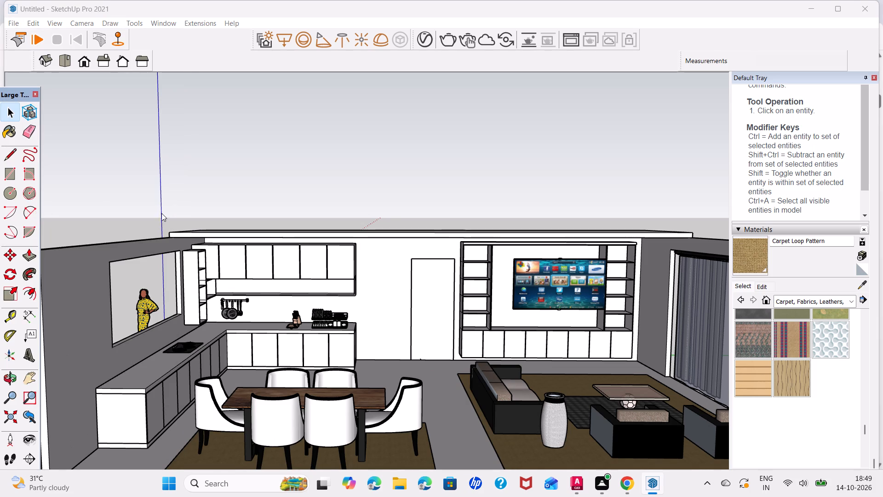
{"action": "scroll", "coordinate": [409, 250], "scroll_direction": "down", "scroll_amount": 5}
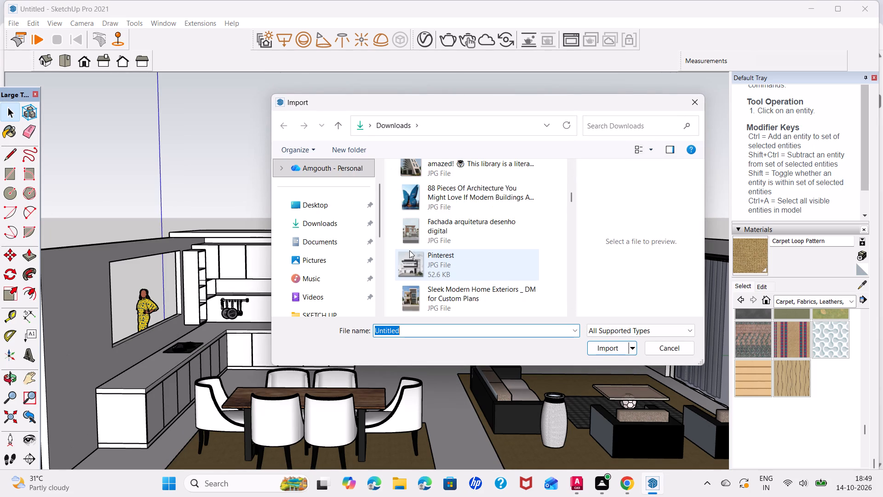
{"action": "scroll", "coordinate": [409, 250], "scroll_direction": "down", "scroll_amount": 8}
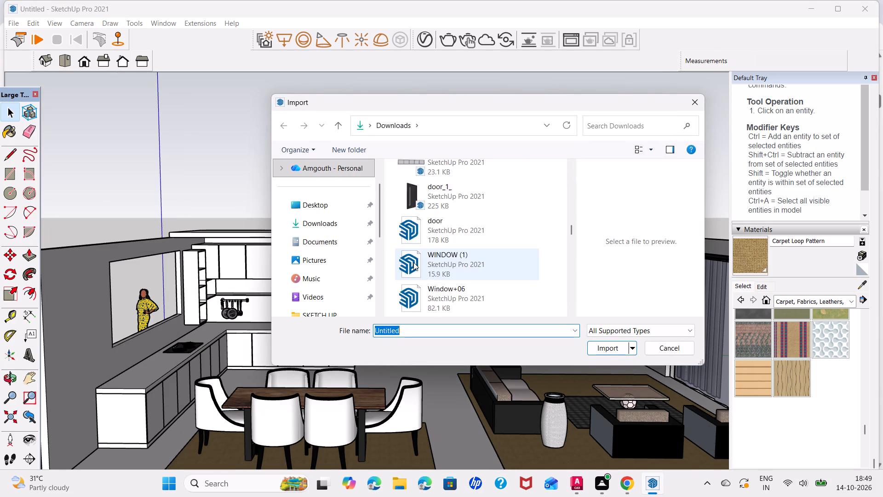
{"action": "scroll", "coordinate": [413, 269], "scroll_direction": "down", "scroll_amount": 2}
{"action": "left_click", "coordinate": [413, 232]}
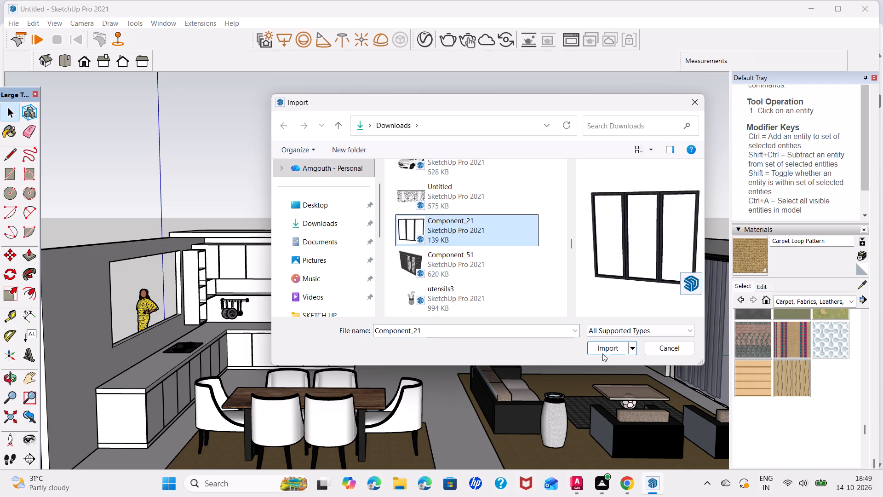
{"action": "left_click", "coordinate": [614, 353]}
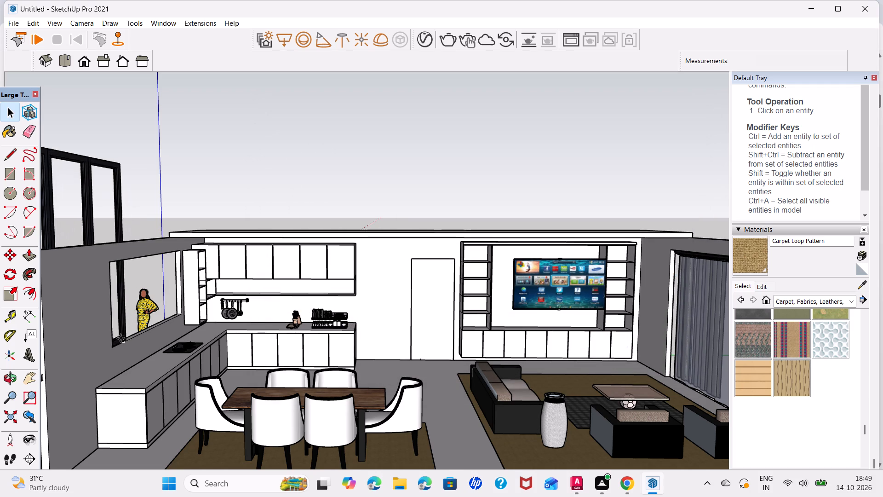
{"action": "scroll", "coordinate": [182, 315], "scroll_direction": "up", "scroll_amount": 7}
{"action": "middle_click_drag", "start_coordinate": [182, 315], "coordinate": [183, 314]}
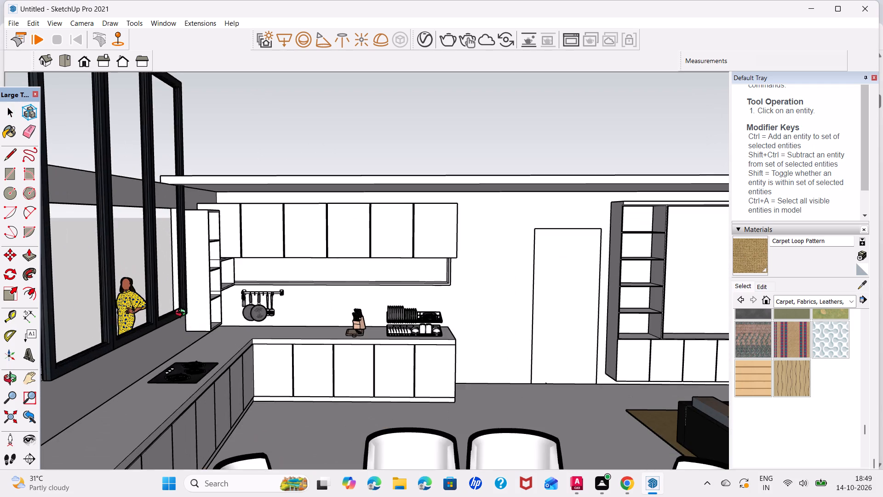
{"action": "middle_click_drag", "start_coordinate": [183, 314], "coordinate": [147, 310]}
{"action": "left_click", "coordinate": [178, 310]}
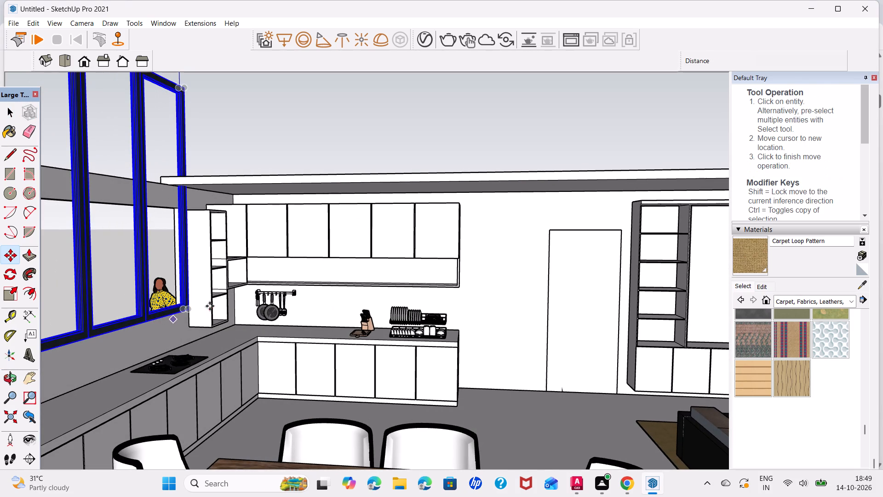
Scale the imported window frame uniformly to 0.50 from its corner in the opening.
{"action": "middle_click_drag", "start_coordinate": [107, 312], "coordinate": [313, 328]}
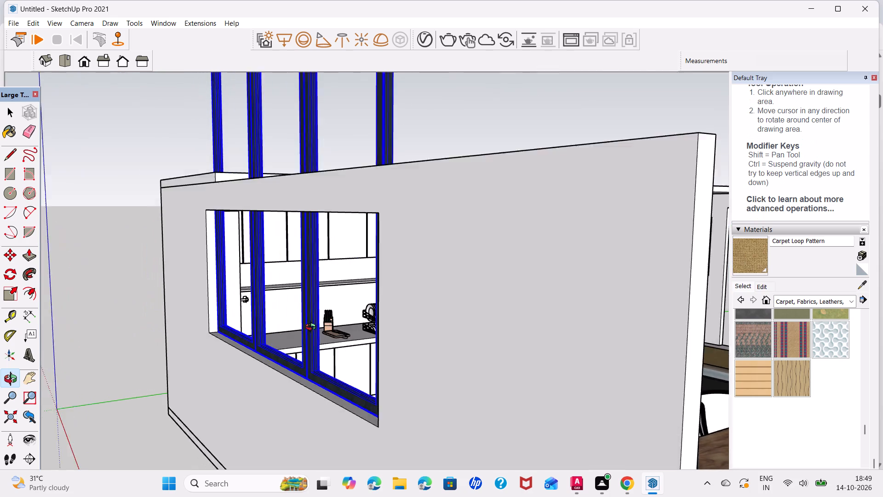
{"action": "middle_click_drag", "start_coordinate": [313, 328], "coordinate": [317, 329]}
{"action": "scroll", "coordinate": [336, 337], "scroll_direction": "down", "scroll_amount": 4}
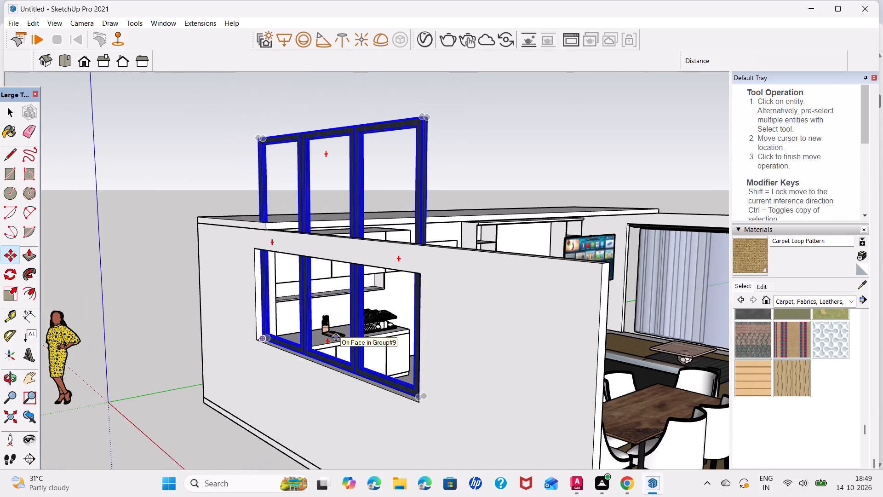
{"action": "key", "text": "s"}
{"action": "left_click", "coordinate": [418, 115]}
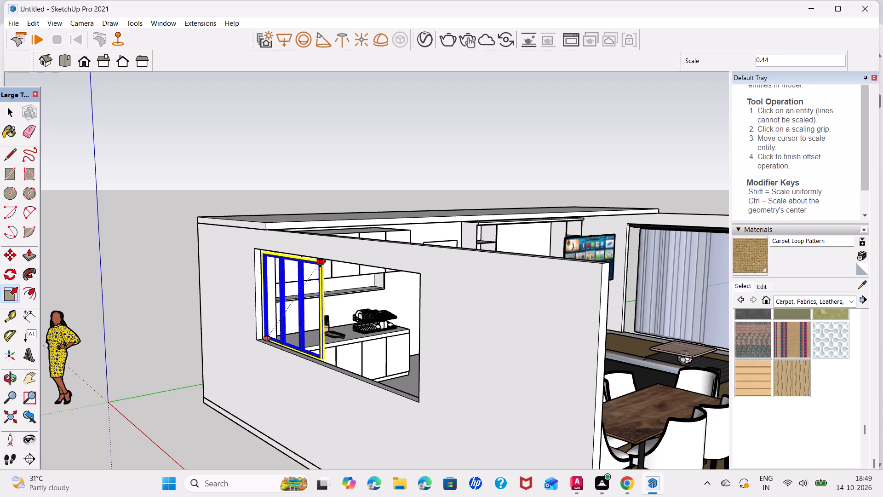
{"action": "left_click", "coordinate": [326, 260]}
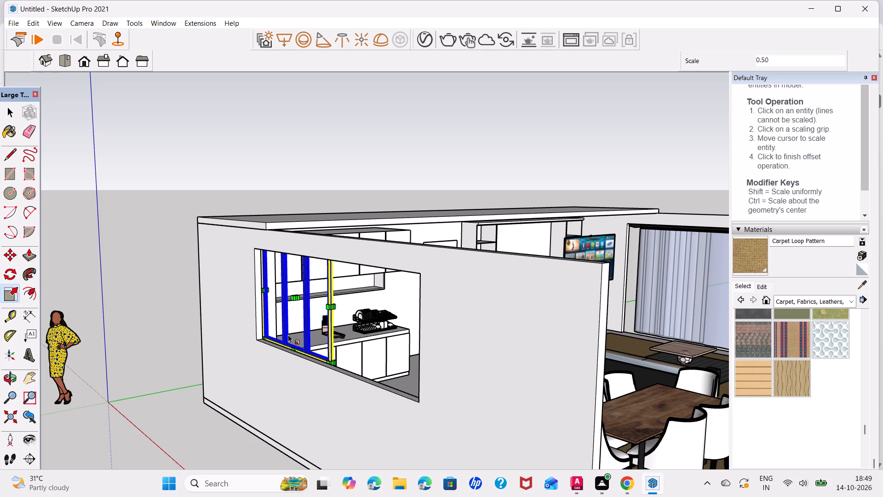
{"action": "key", "text": "space"}
Move the window frame about 5 7/16" to align its lower corner with the opening's lower back corner on the outer wall face.
{"action": "scroll", "coordinate": [279, 347], "scroll_direction": "up", "scroll_amount": 3}
{"action": "middle_click_drag", "start_coordinate": [296, 348], "coordinate": [405, 357]}
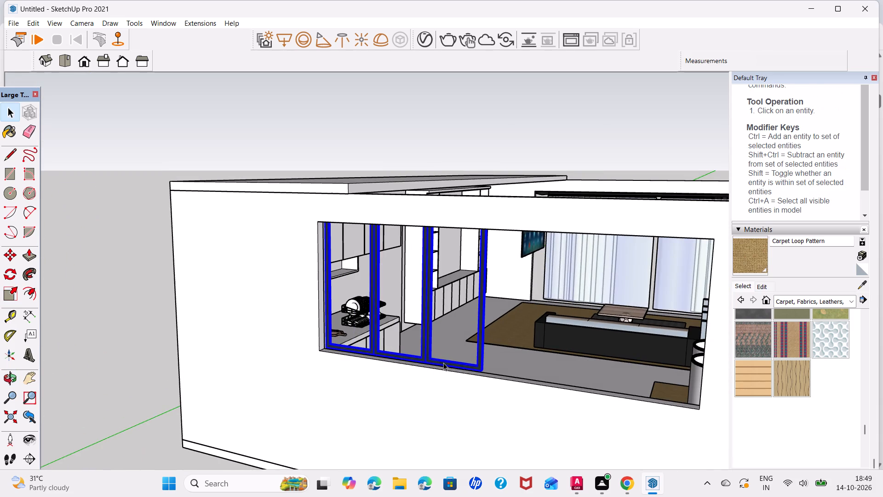
{"action": "key", "text": "m"}
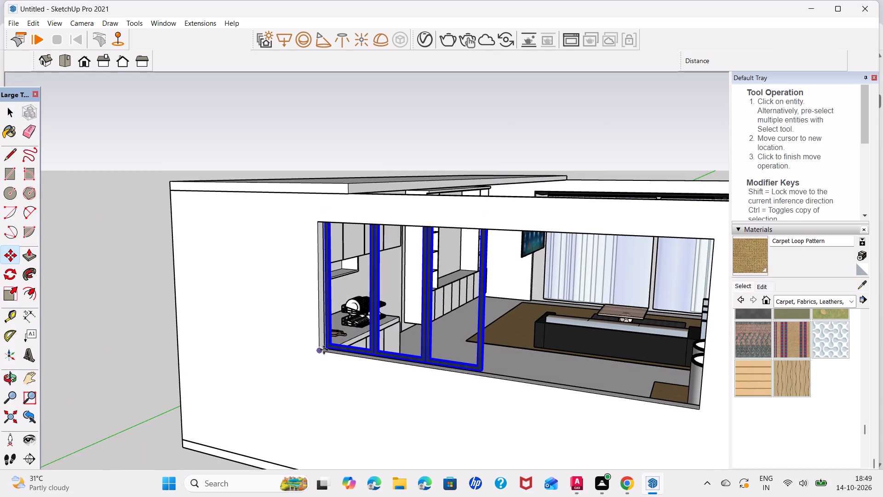
{"action": "left_click", "coordinate": [327, 348]}
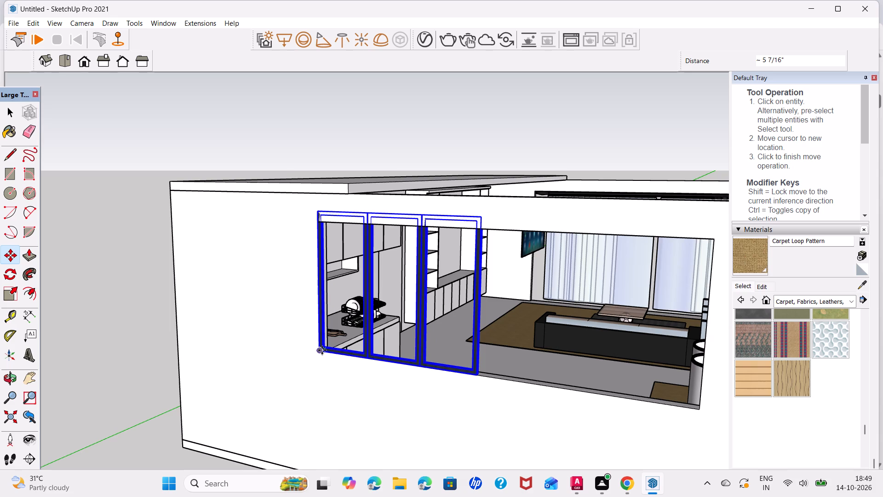
{"action": "left_click", "coordinate": [322, 350]}
{"action": "key", "text": "space"}
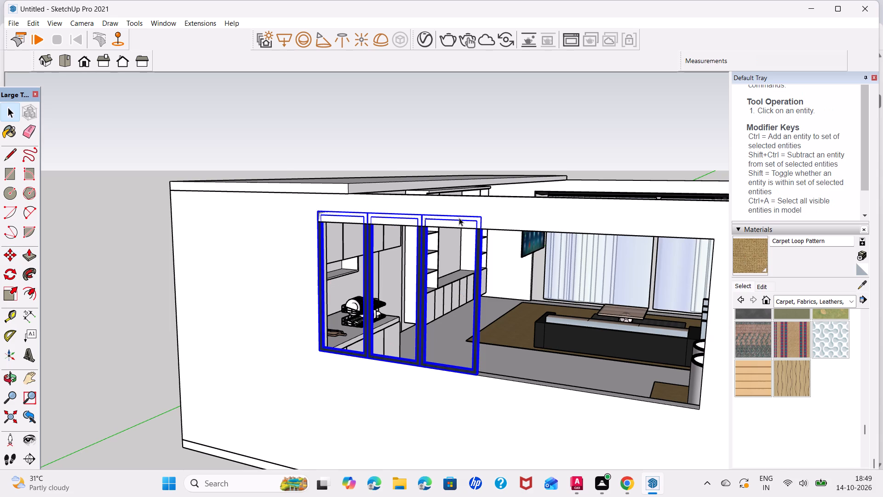
Scale the window frame to about 0.95 in width and 0.93 in height to match the opening's top edge.
{"action": "key", "text": "s"}
{"action": "left_click", "coordinate": [479, 212]}
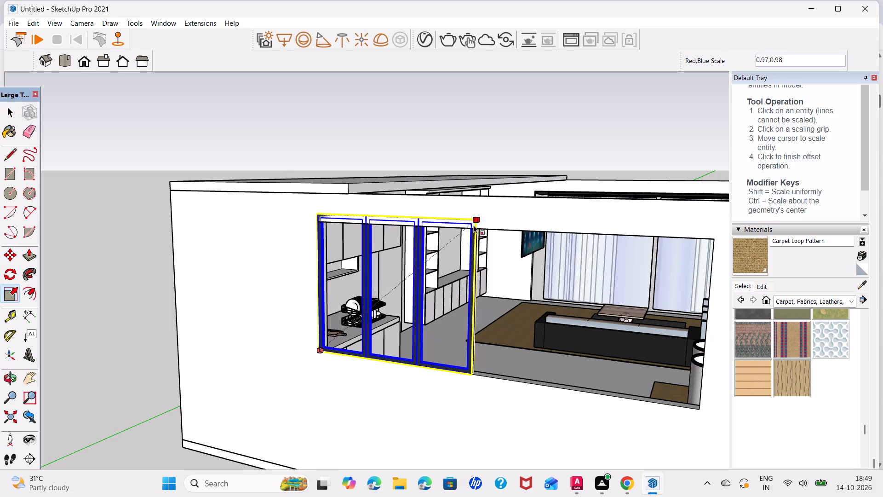
{"action": "left_click", "coordinate": [471, 228]}
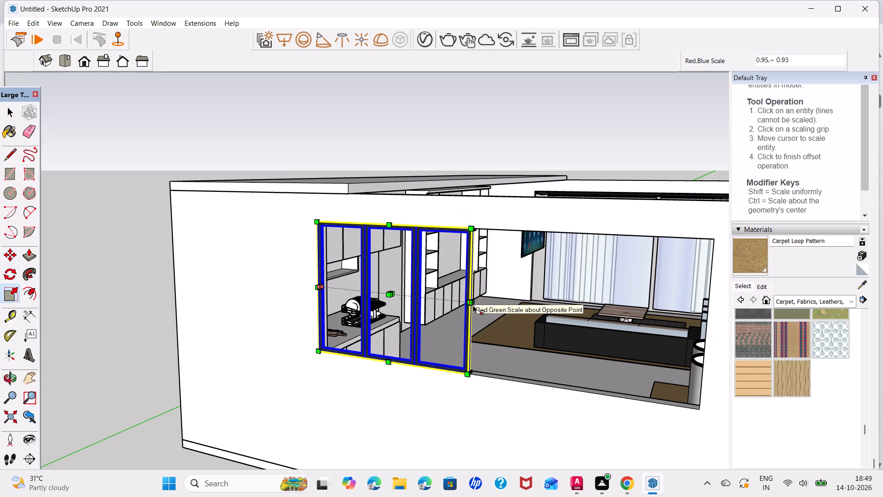
Stretch the window frame's width by about 2.17 along the red axis to reach the opening's far edge.
{"action": "scroll", "coordinate": [475, 302], "scroll_direction": "up", "scroll_amount": 1}
{"action": "middle_click_drag", "start_coordinate": [474, 302], "coordinate": [456, 305]}
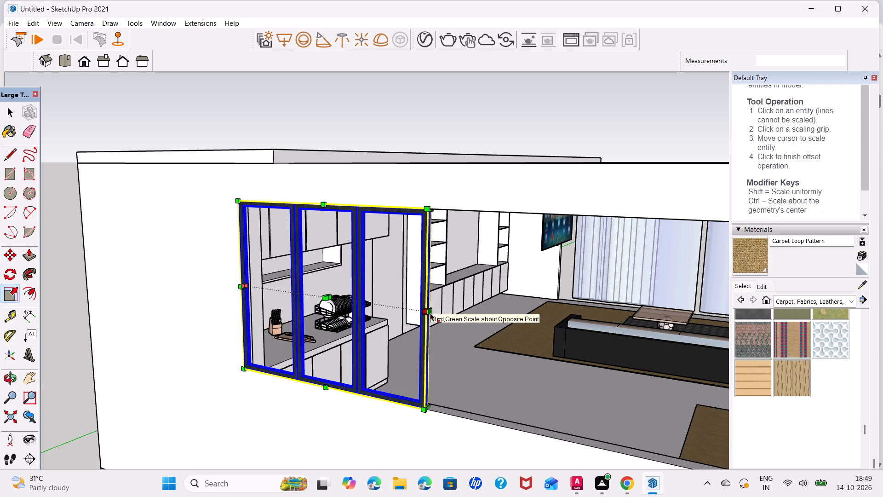
{"action": "scroll", "coordinate": [432, 313], "scroll_direction": "up", "scroll_amount": 6}
{"action": "scroll", "coordinate": [338, 308], "scroll_direction": "down", "scroll_amount": 3}
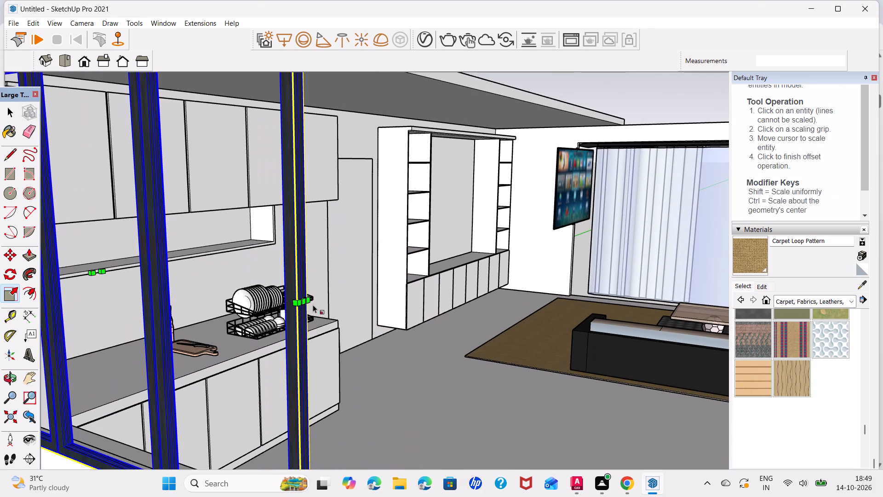
{"action": "left_click", "coordinate": [306, 303]}
{"action": "scroll", "coordinate": [423, 325], "scroll_direction": "down", "scroll_amount": 6}
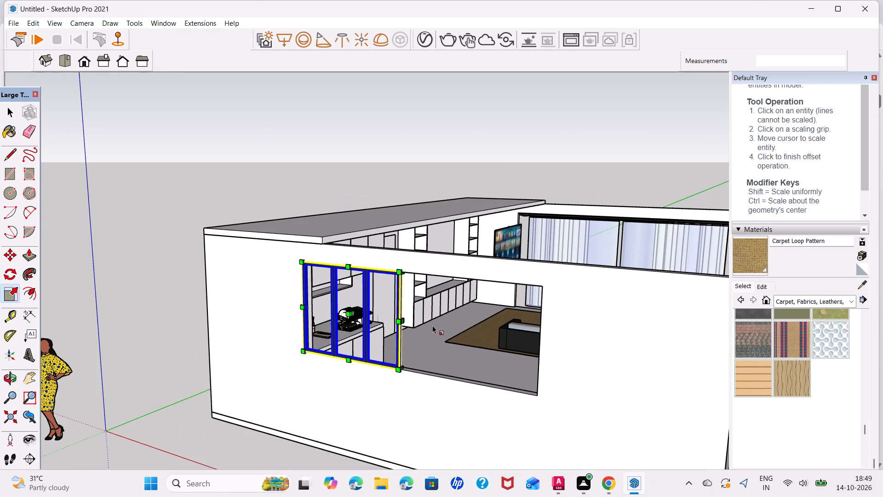
{"action": "scroll", "coordinate": [405, 319], "scroll_direction": "up", "scroll_amount": 5}
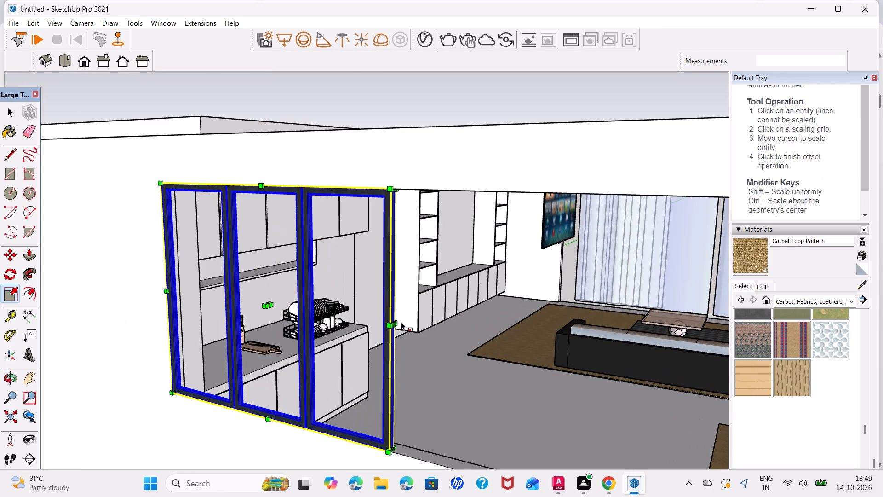
{"action": "left_click", "coordinate": [396, 325]}
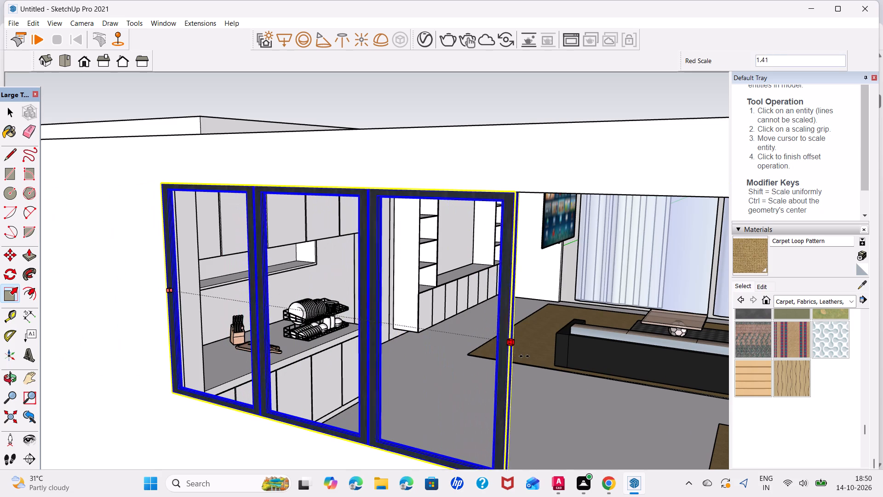
{"action": "scroll", "coordinate": [591, 368], "scroll_direction": "down", "scroll_amount": 4}
{"action": "middle_click_drag", "start_coordinate": [602, 367], "coordinate": [525, 338]}
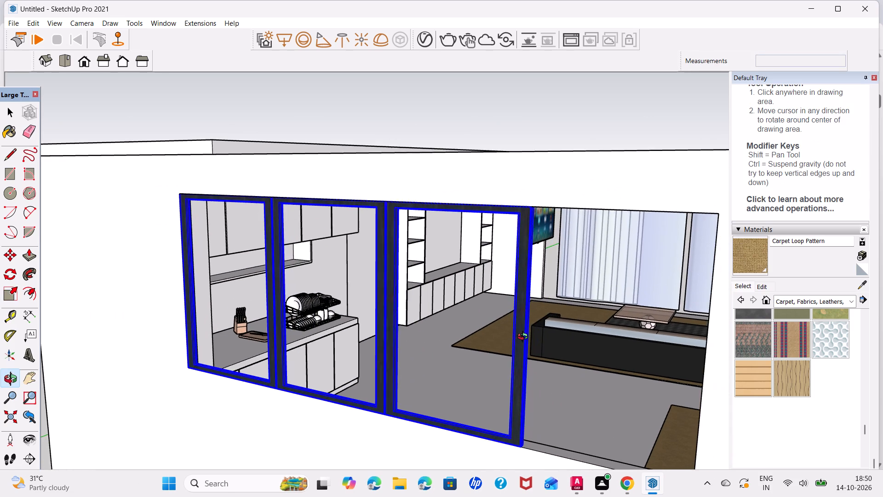
{"action": "middle_click_drag", "start_coordinate": [525, 338], "coordinate": [523, 337]}
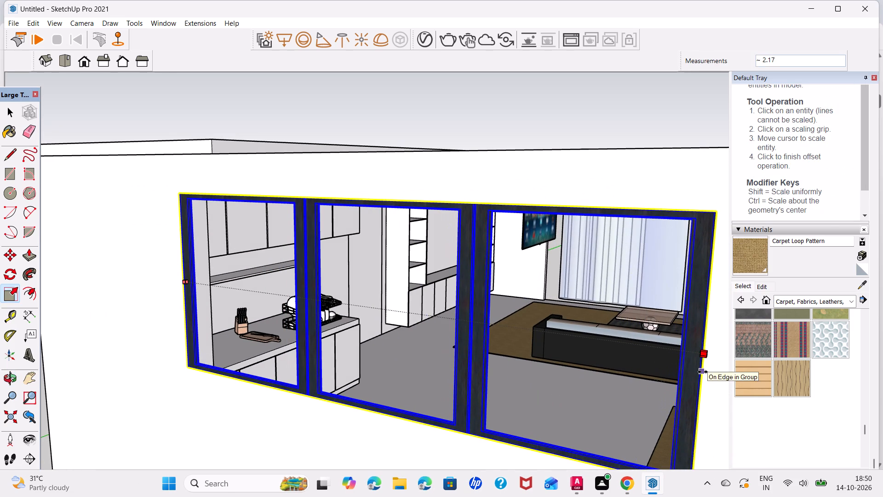
{"action": "left_click", "coordinate": [703, 372]}
{"action": "key", "text": "space"}
{"action": "scroll", "coordinate": [443, 318], "scroll_direction": "down", "scroll_amount": 14}
{"action": "left_click", "coordinate": [101, 198]}
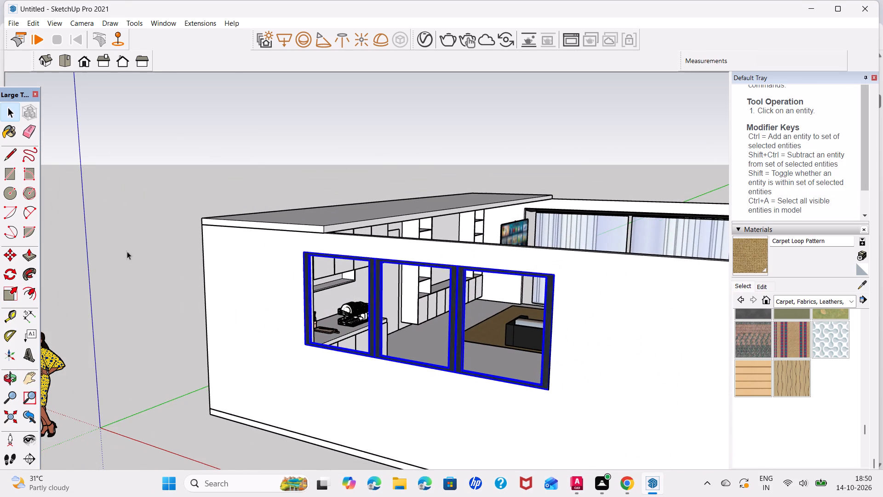
Examine the fitted window and the room from inside and outside, including the television's distance from the back wall.
{"action": "middle_click_drag", "start_coordinate": [583, 323], "coordinate": [273, 311]}
{"action": "scroll", "coordinate": [582, 325], "scroll_direction": "down", "scroll_amount": 1}
{"action": "scroll", "coordinate": [365, 328], "scroll_direction": "down", "scroll_amount": 5}
{"action": "middle_click_drag", "start_coordinate": [490, 347], "coordinate": [492, 344]}
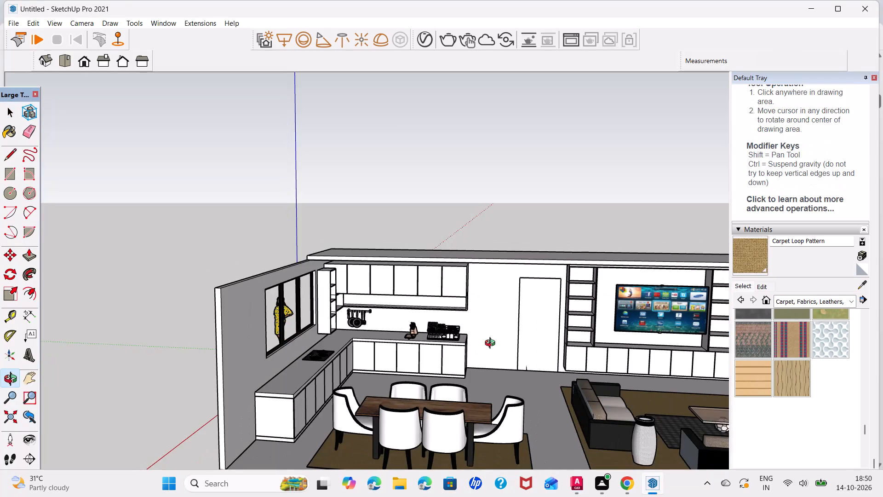
{"action": "middle_click_drag", "start_coordinate": [492, 344], "coordinate": [522, 328]}
{"action": "middle_click_drag", "start_coordinate": [523, 310], "coordinate": [401, 277]}
{"action": "scroll", "coordinate": [388, 319], "scroll_direction": "down", "scroll_amount": 2}
{"action": "middle_click_drag", "start_coordinate": [388, 319], "coordinate": [399, 351]}
{"action": "middle_click_drag", "start_coordinate": [465, 359], "coordinate": [705, 385]}
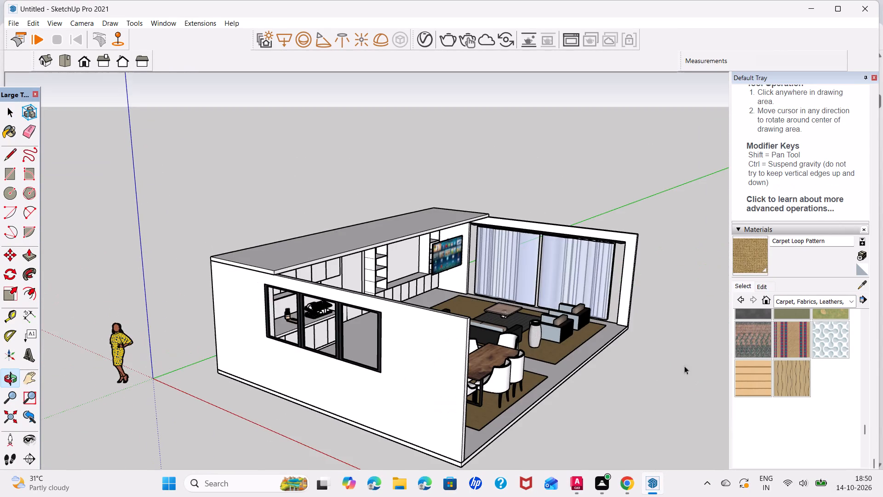
Move the television about 7' 3 3/16" from the side wall area into the open niche of the shelving unit.
{"action": "scroll", "coordinate": [435, 266], "scroll_direction": "up", "scroll_amount": 12}
{"action": "left_click", "coordinate": [430, 279]}
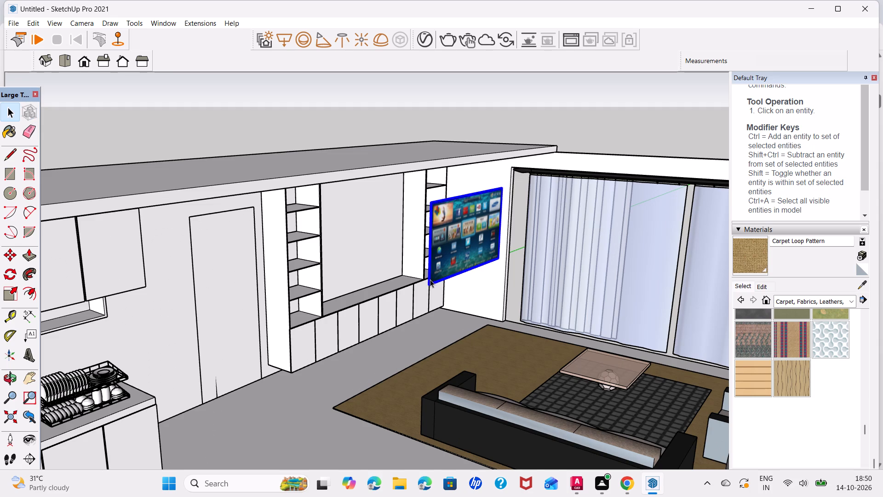
{"action": "key", "text": "m"}
{"action": "left_click", "coordinate": [430, 287]}
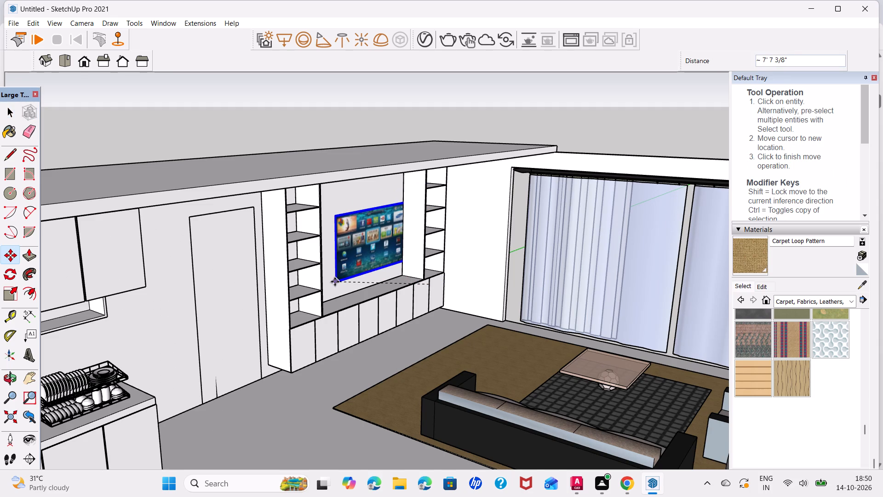
{"action": "scroll", "coordinate": [329, 280], "scroll_direction": "up", "scroll_amount": 1}
{"action": "middle_click_drag", "start_coordinate": [329, 280], "coordinate": [249, 266]}
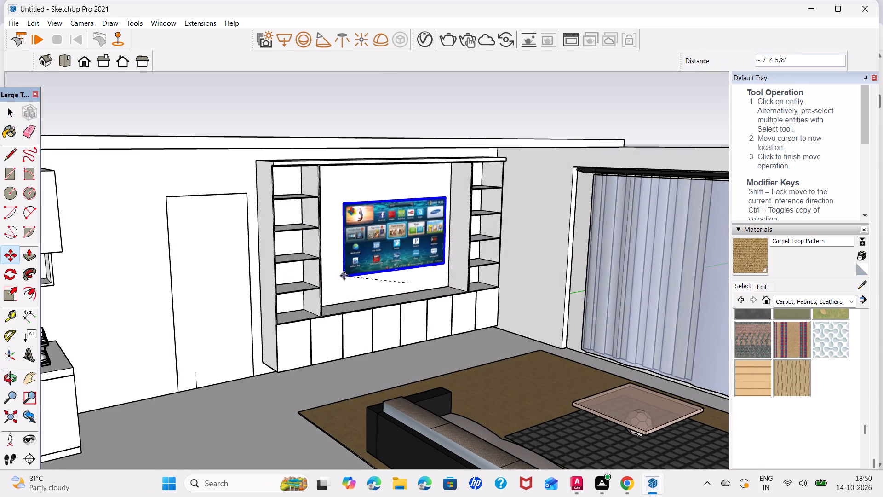
{"action": "left_click", "coordinate": [335, 272]}
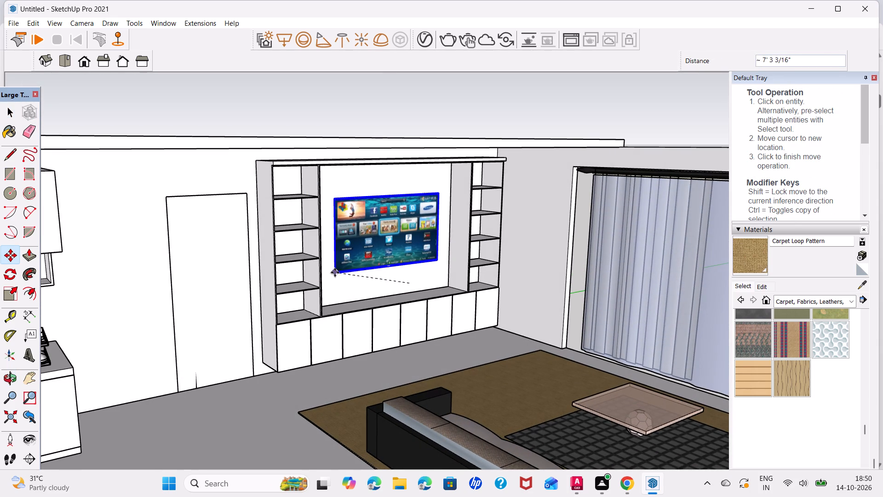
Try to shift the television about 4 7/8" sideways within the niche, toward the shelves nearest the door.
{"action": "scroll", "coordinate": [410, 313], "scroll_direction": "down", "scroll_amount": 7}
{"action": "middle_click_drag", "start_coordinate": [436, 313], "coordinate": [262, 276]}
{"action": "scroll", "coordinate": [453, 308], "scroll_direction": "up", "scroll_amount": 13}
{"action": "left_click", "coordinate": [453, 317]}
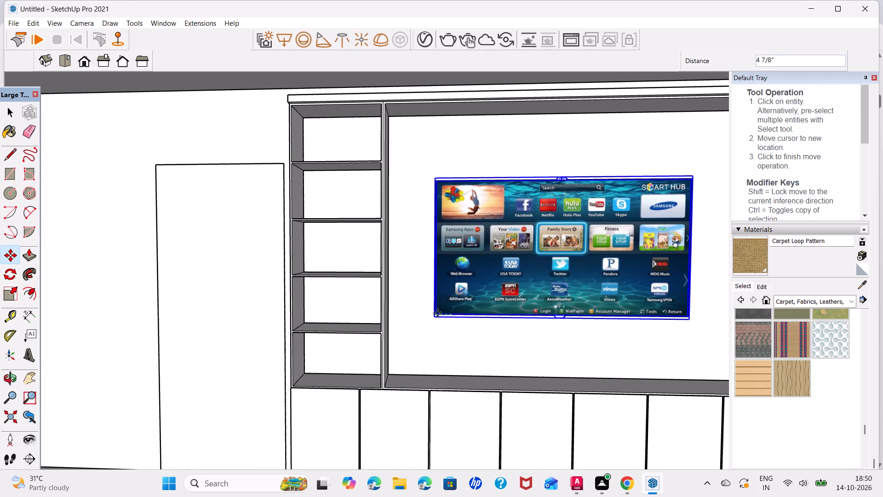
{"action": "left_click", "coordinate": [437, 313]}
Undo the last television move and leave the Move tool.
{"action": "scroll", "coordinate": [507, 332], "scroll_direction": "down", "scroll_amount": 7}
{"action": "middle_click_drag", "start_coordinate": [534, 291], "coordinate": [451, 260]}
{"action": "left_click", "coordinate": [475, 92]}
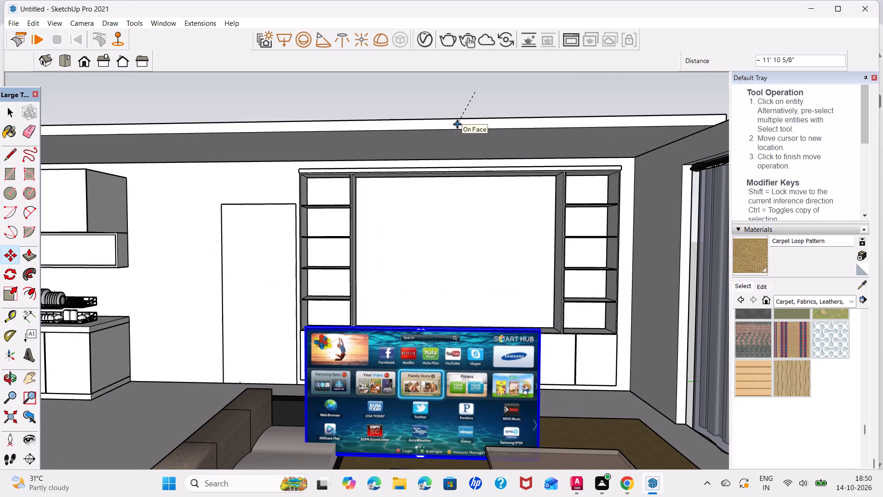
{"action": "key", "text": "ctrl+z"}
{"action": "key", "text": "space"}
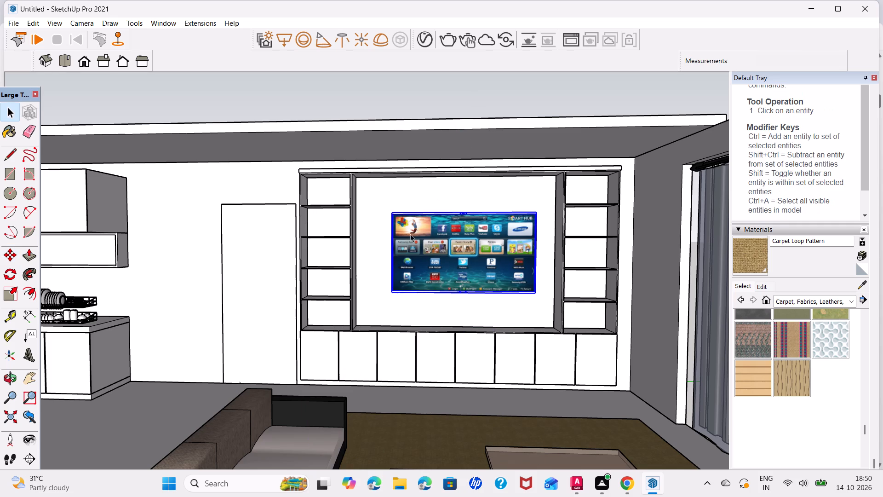
Move the television about 3 3/4" toward the shelves on the door side to centre it in the niche.
{"action": "scroll", "coordinate": [399, 243], "scroll_direction": "up", "scroll_amount": 5}
{"action": "key", "text": "m"}
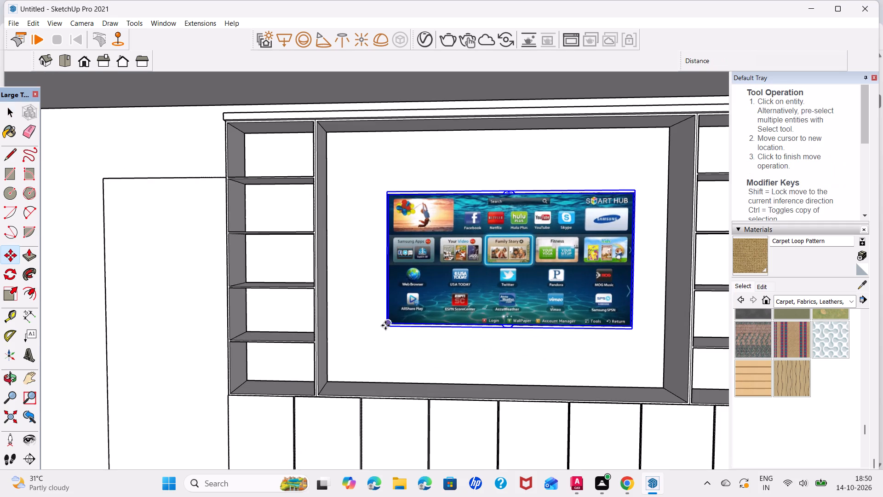
{"action": "left_click", "coordinate": [385, 325]}
{"action": "left_click", "coordinate": [376, 322]}
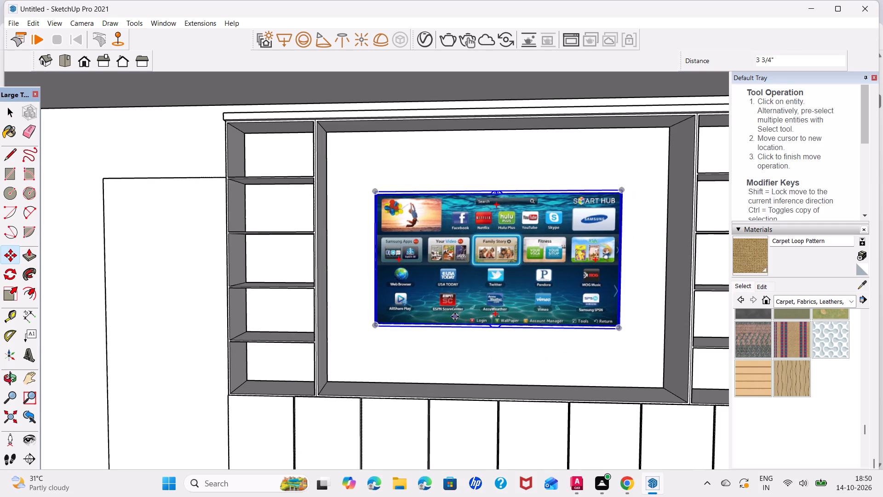
{"action": "key", "text": "space"}
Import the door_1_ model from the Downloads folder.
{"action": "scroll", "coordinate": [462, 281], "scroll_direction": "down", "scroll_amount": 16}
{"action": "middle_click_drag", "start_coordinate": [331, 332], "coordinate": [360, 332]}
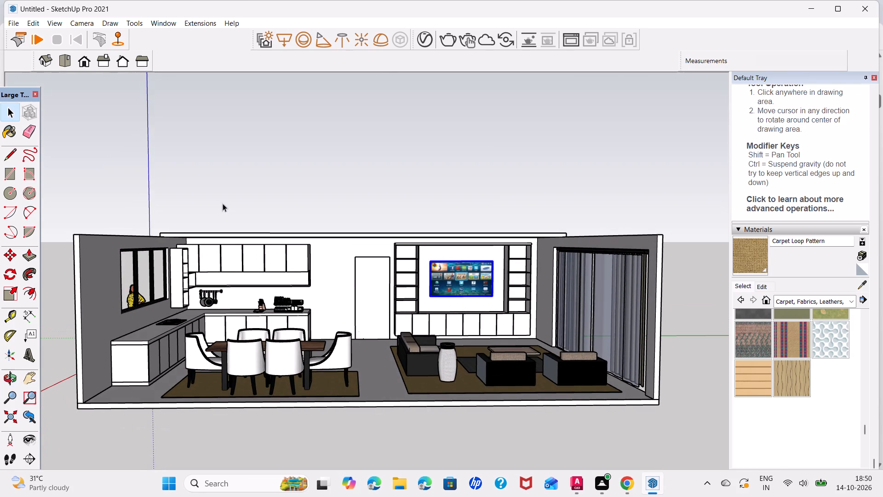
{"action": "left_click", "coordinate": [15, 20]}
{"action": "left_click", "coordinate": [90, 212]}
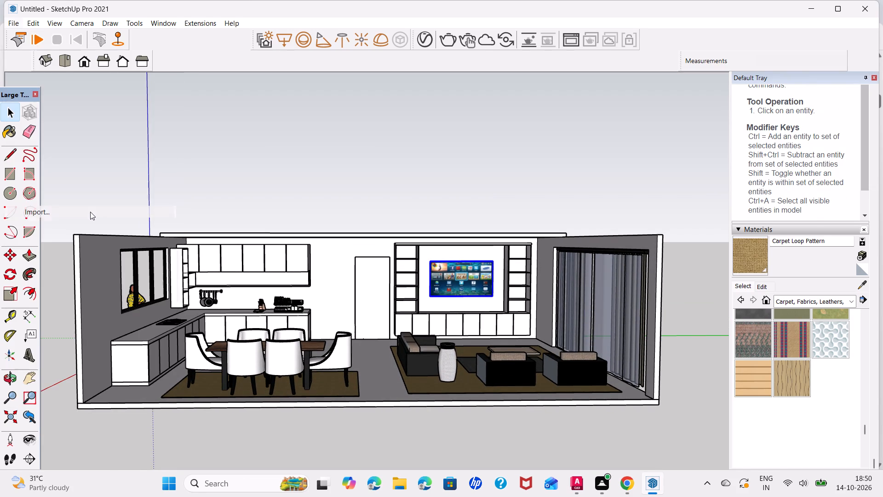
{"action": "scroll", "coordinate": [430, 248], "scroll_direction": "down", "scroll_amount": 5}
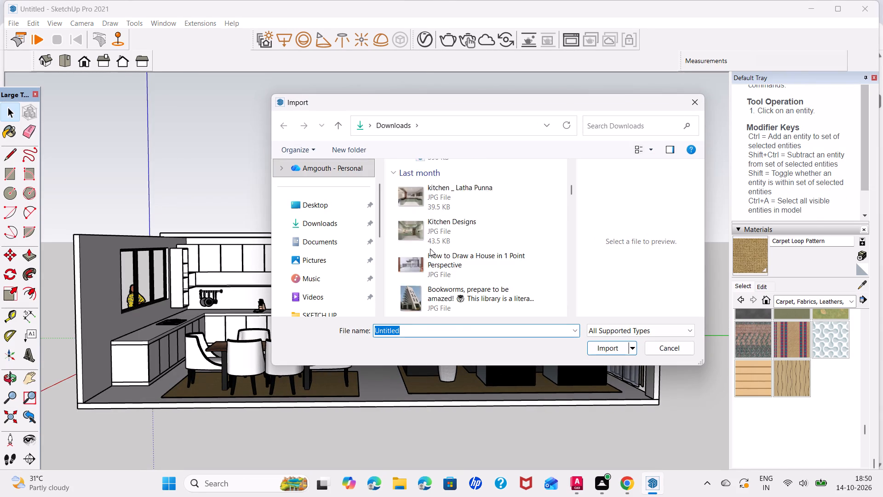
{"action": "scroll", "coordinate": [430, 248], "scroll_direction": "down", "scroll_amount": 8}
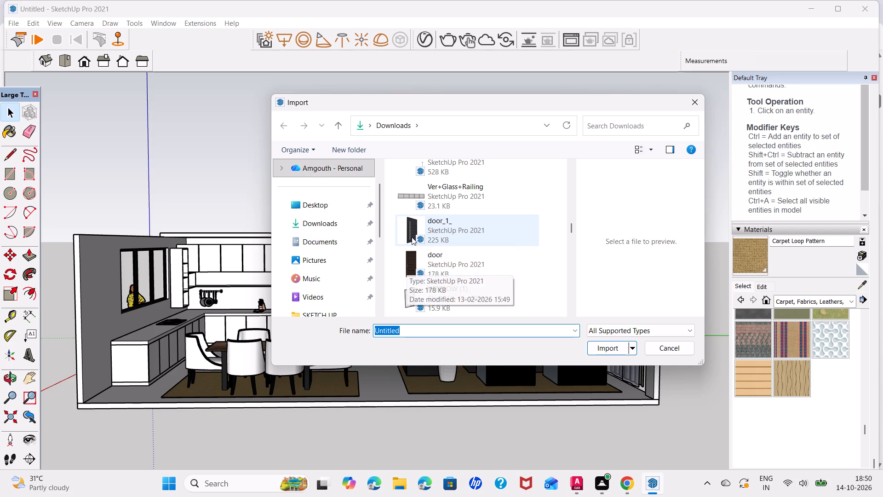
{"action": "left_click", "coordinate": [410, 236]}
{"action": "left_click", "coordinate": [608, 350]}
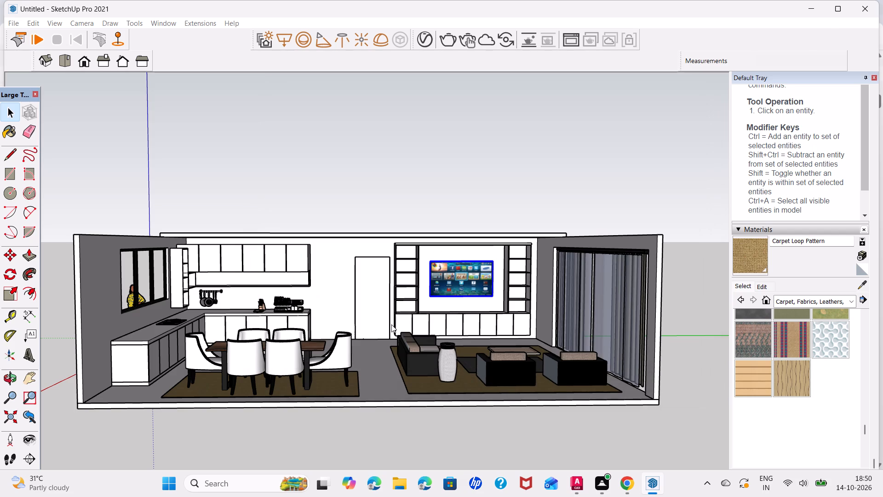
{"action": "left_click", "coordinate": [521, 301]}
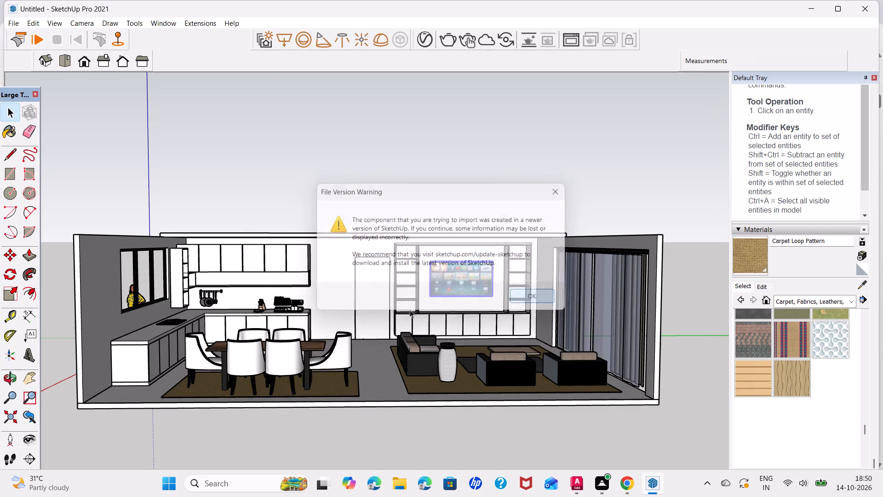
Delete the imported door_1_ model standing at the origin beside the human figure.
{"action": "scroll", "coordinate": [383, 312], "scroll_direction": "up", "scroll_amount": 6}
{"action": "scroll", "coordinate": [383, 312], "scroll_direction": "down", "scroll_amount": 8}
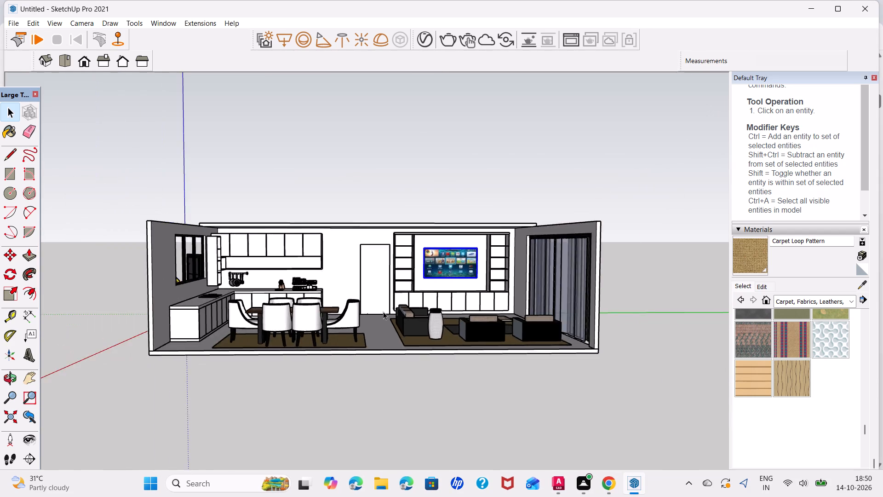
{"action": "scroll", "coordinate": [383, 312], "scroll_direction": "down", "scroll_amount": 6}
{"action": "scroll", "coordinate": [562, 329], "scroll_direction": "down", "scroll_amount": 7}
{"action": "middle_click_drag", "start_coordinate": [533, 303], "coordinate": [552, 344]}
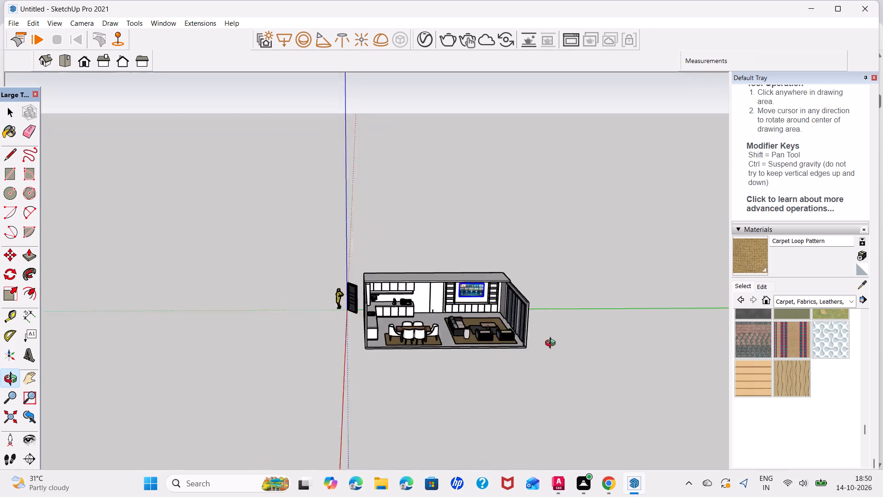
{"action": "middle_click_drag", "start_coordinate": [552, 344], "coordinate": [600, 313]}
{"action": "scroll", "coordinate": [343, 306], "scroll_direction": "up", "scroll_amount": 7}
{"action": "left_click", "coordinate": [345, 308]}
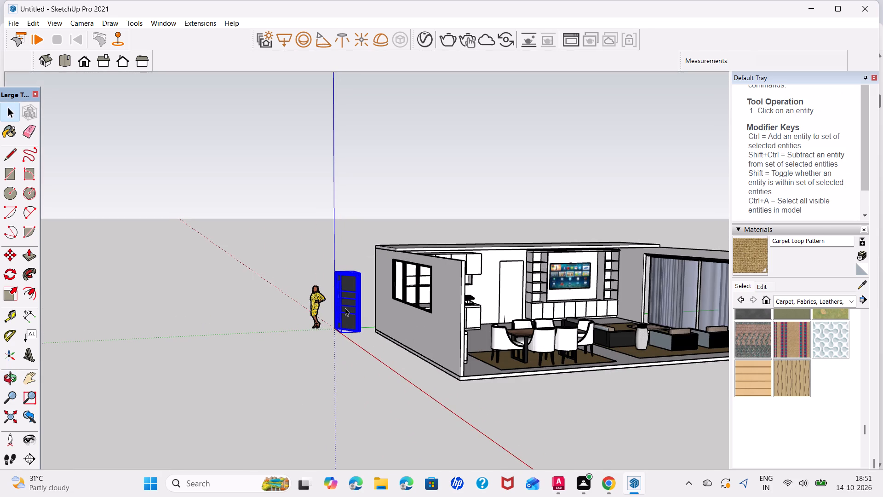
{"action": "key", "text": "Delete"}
Import the door model from Downloads and place it at the lower kitchen-side corner of the back wall's door opening.
{"action": "left_click", "coordinate": [18, 19]}
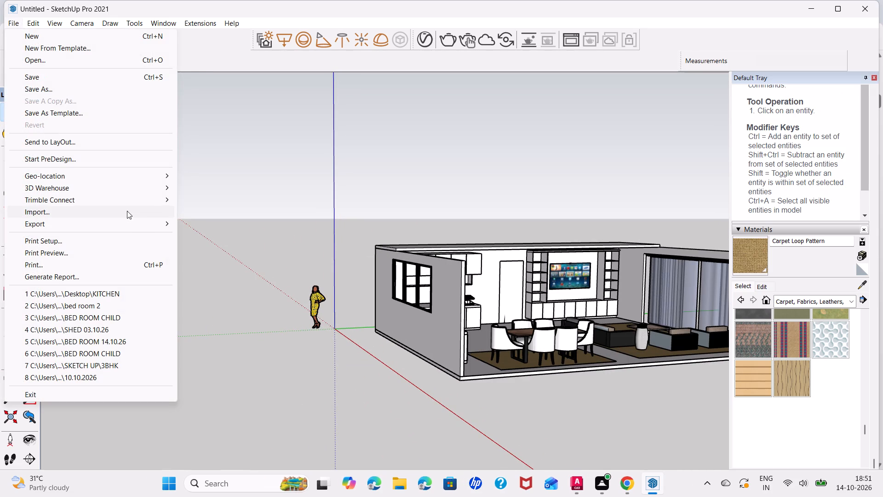
{"action": "left_click", "coordinate": [130, 207]}
{"action": "scroll", "coordinate": [482, 255], "scroll_direction": "down", "scroll_amount": 8}
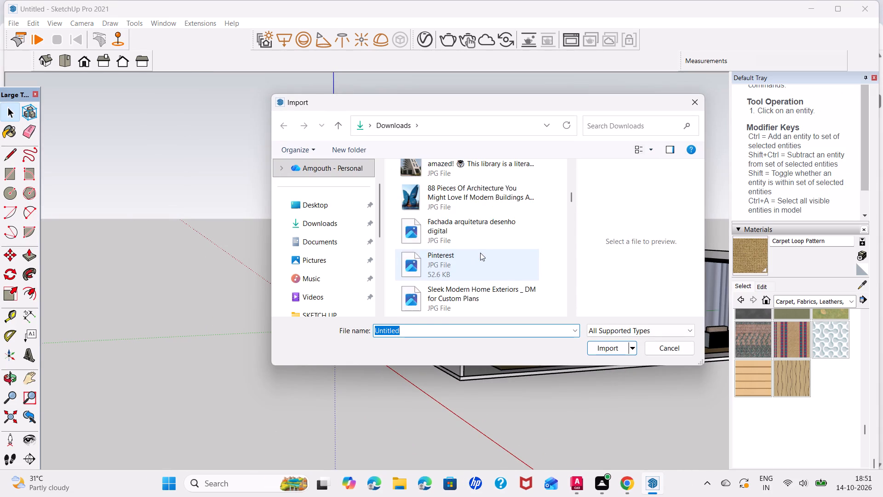
{"action": "scroll", "coordinate": [480, 252], "scroll_direction": "down", "scroll_amount": 8}
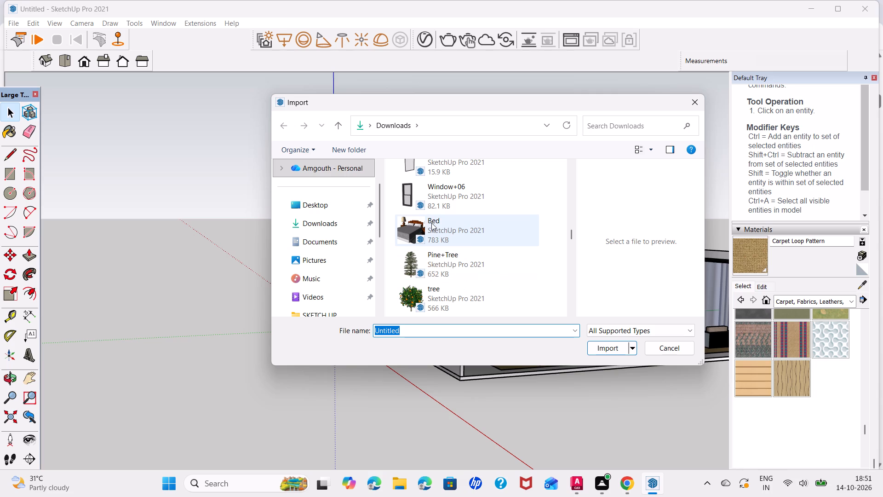
{"action": "scroll", "coordinate": [431, 223], "scroll_direction": "up", "scroll_amount": 1}
{"action": "left_click", "coordinate": [397, 202]}
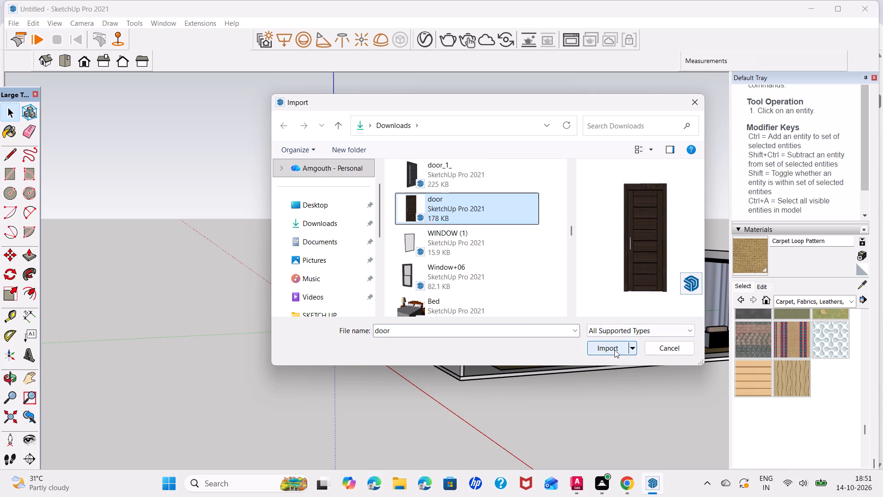
{"action": "left_click", "coordinate": [614, 350]}
{"action": "middle_click_drag", "start_coordinate": [509, 307], "coordinate": [448, 289]}
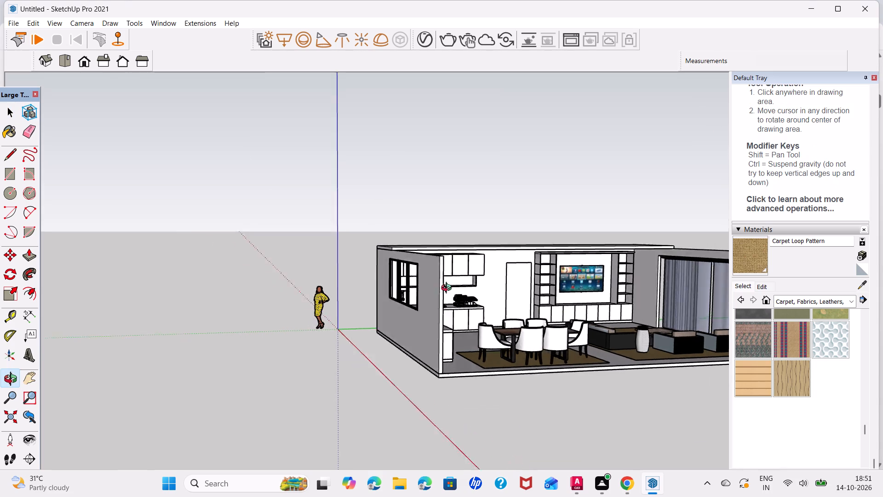
{"action": "middle_click_drag", "start_coordinate": [448, 289], "coordinate": [412, 280]}
{"action": "scroll", "coordinate": [548, 331], "scroll_direction": "up", "scroll_amount": 5}
{"action": "middle_click_drag", "start_coordinate": [537, 306], "coordinate": [527, 388]}
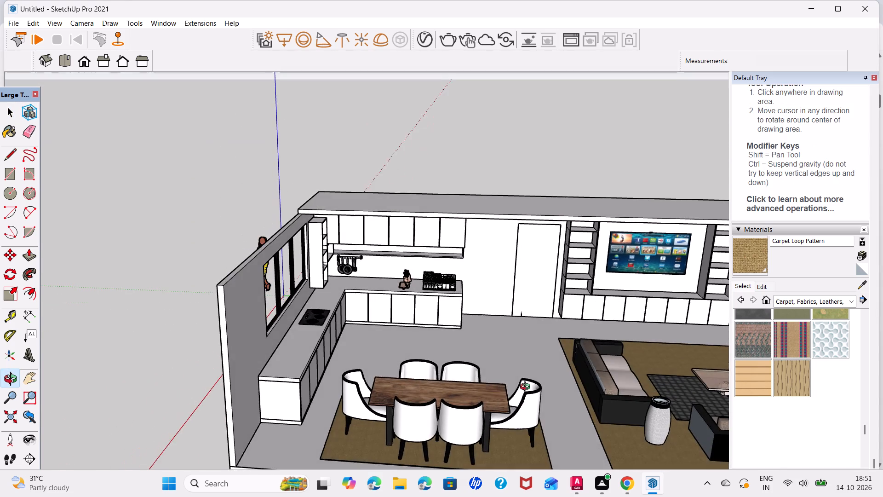
{"action": "middle_click_drag", "start_coordinate": [527, 388], "coordinate": [529, 389]}
{"action": "scroll", "coordinate": [516, 318], "scroll_direction": "up", "scroll_amount": 7}
{"action": "left_click", "coordinate": [513, 314]}
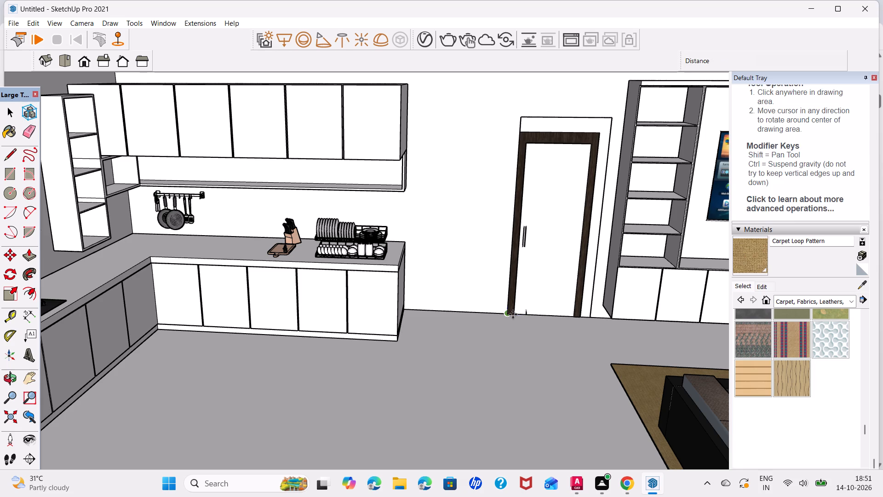
{"action": "key", "text": "space"}
Move the door about 4 11/16" out of the back wall toward the room, using its lower corner.
{"action": "scroll", "coordinate": [504, 305], "scroll_direction": "up", "scroll_amount": 5}
{"action": "middle_click_drag", "start_coordinate": [504, 305], "coordinate": [564, 332]}
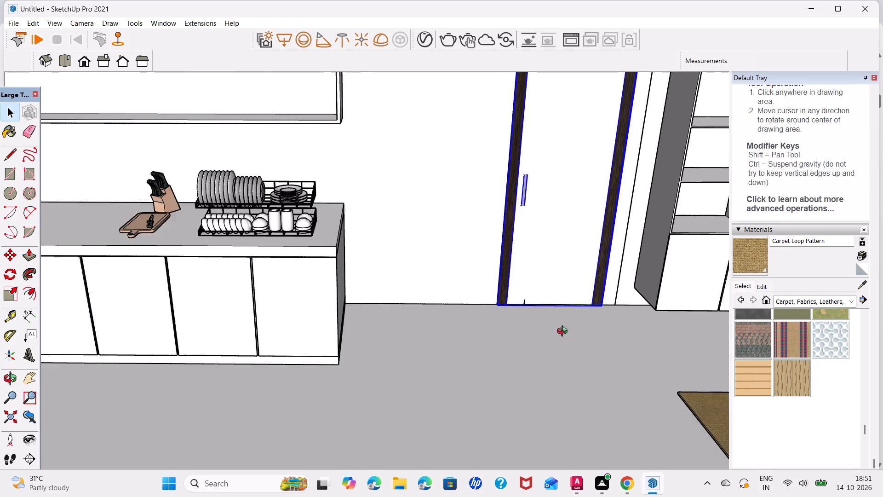
{"action": "middle_click_drag", "start_coordinate": [564, 332], "coordinate": [649, 347]}
{"action": "scroll", "coordinate": [455, 270], "scroll_direction": "up", "scroll_amount": 1}
{"action": "key", "text": "m"}
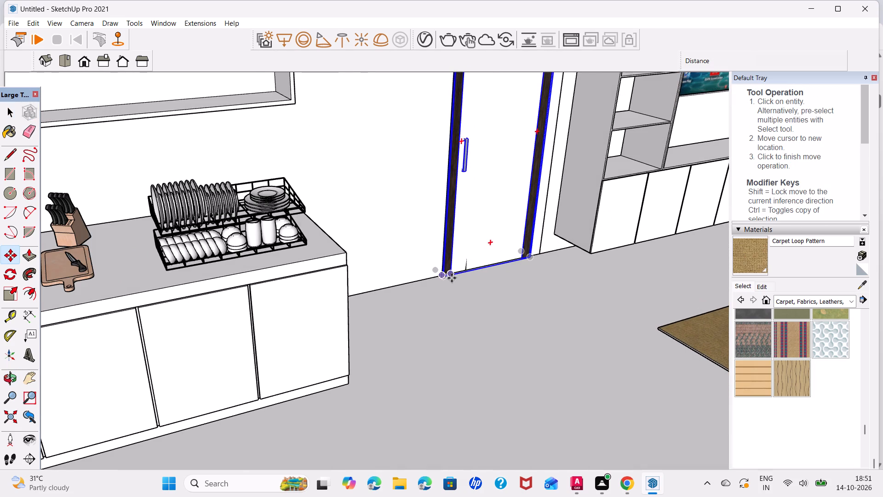
{"action": "left_click", "coordinate": [443, 277]}
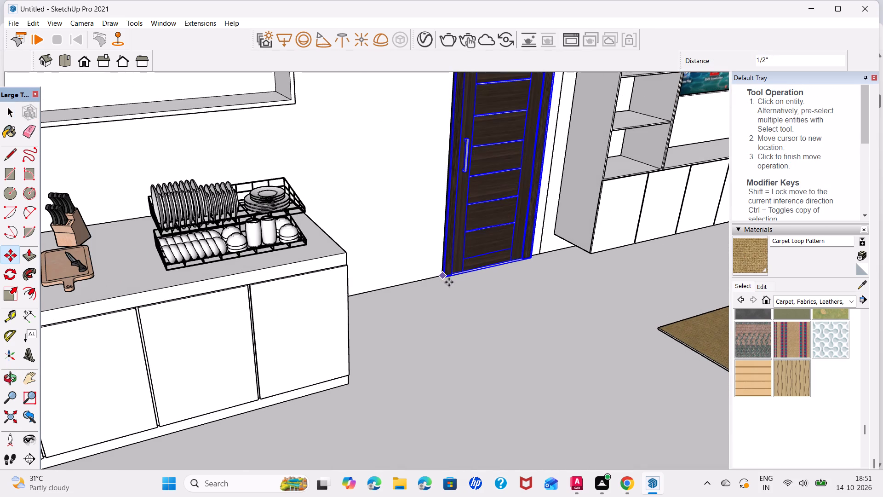
{"action": "left_click", "coordinate": [449, 281]}
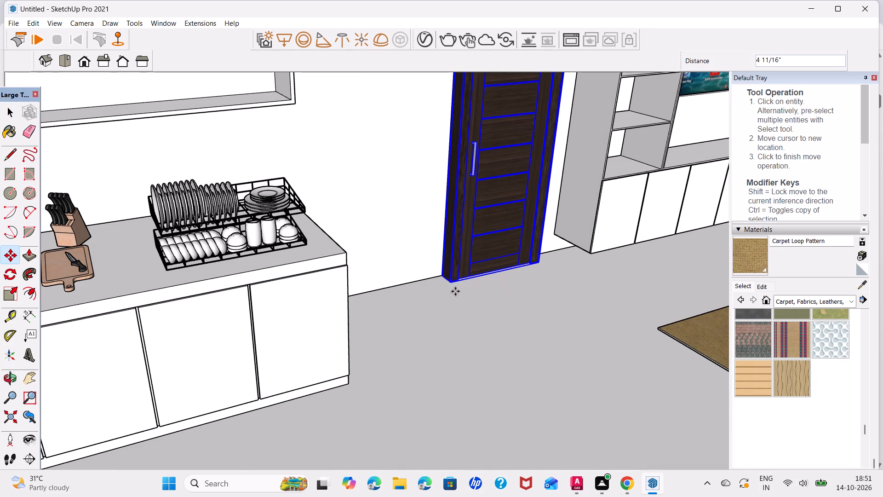
Scale the door's width by about 1.16 along the green axis to reach the opening's far edge.
{"action": "middle_click_drag", "start_coordinate": [534, 235], "coordinate": [254, 185]}
{"action": "scroll", "coordinate": [533, 285], "scroll_direction": "down", "scroll_amount": 2}
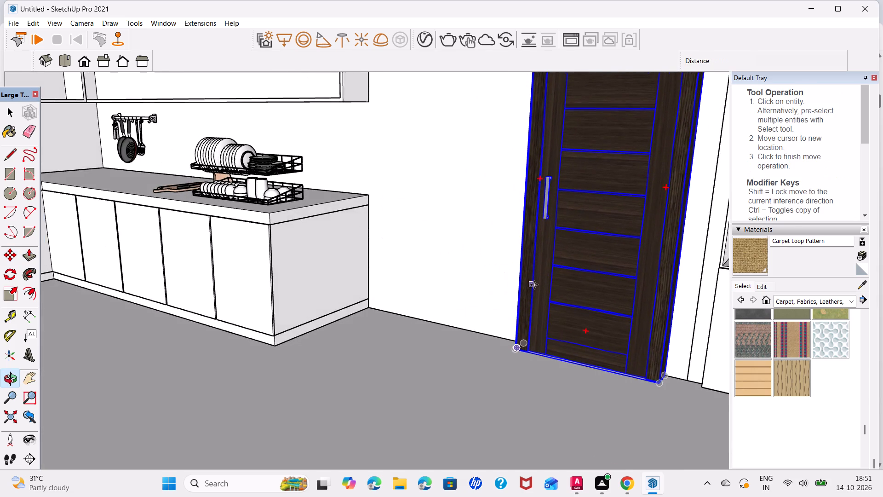
{"action": "key", "text": "s"}
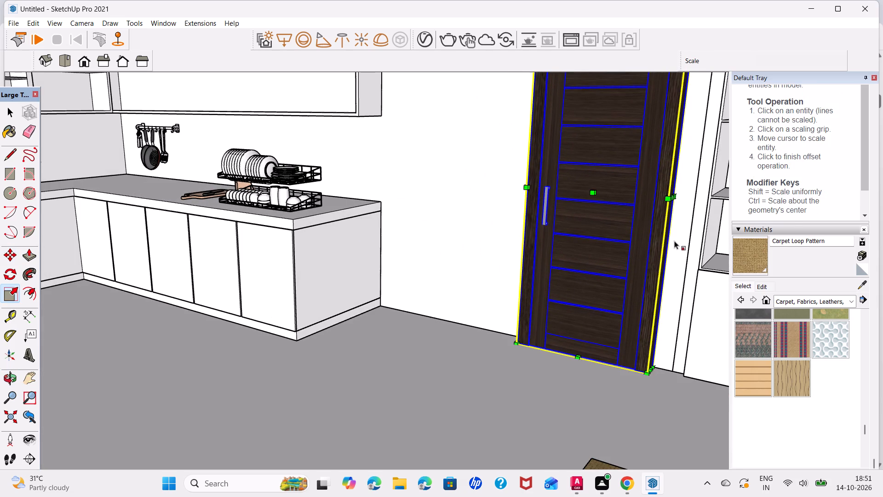
{"action": "left_click", "coordinate": [675, 198]}
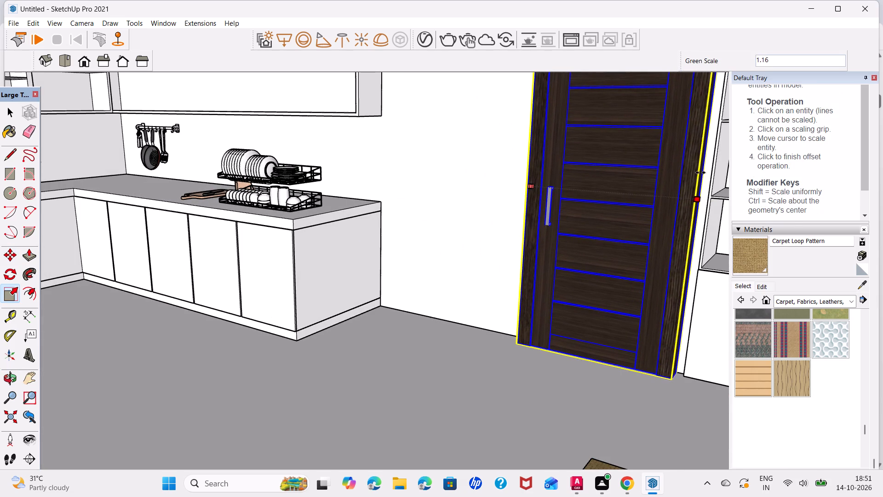
{"action": "left_click", "coordinate": [700, 173]}
{"action": "scroll", "coordinate": [555, 249], "scroll_direction": "down", "scroll_amount": 5}
{"action": "key", "text": "space"}
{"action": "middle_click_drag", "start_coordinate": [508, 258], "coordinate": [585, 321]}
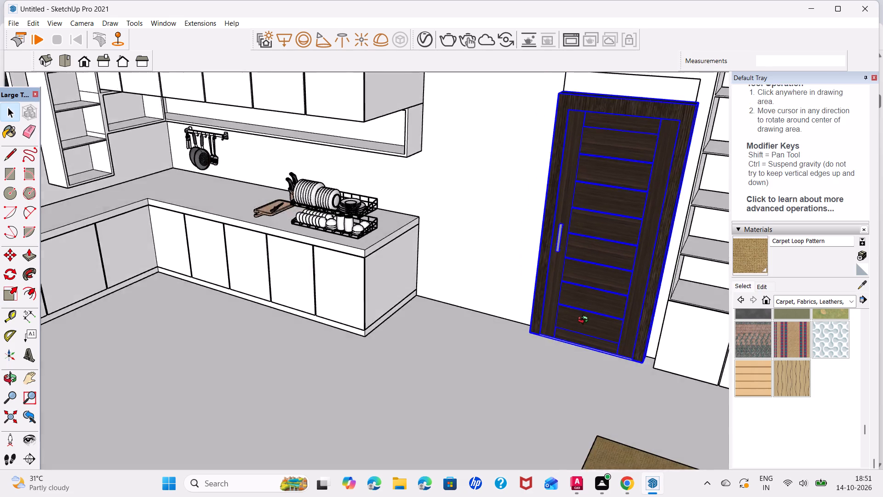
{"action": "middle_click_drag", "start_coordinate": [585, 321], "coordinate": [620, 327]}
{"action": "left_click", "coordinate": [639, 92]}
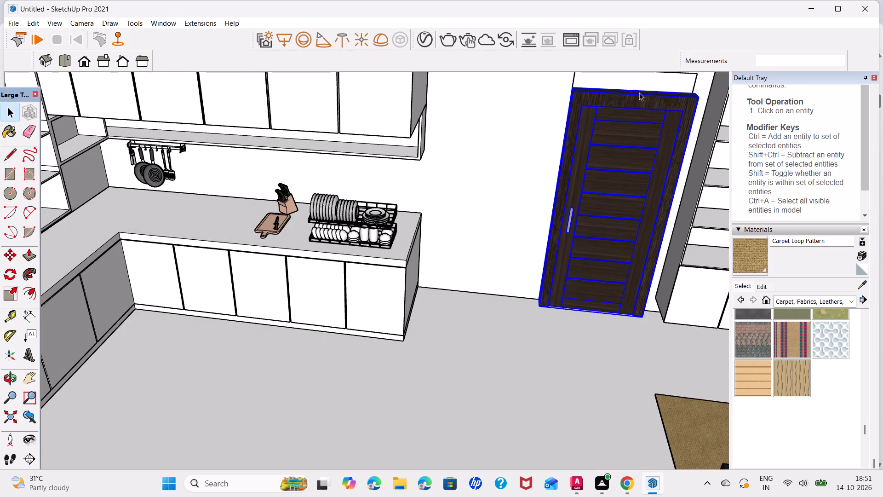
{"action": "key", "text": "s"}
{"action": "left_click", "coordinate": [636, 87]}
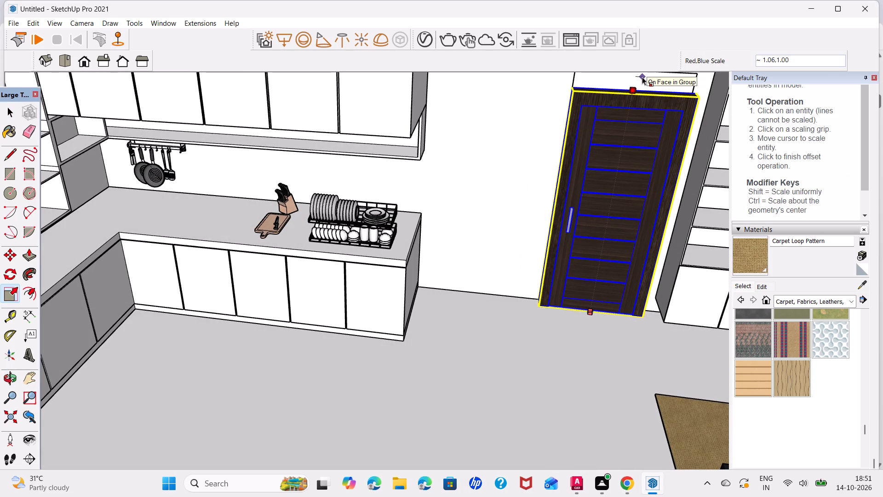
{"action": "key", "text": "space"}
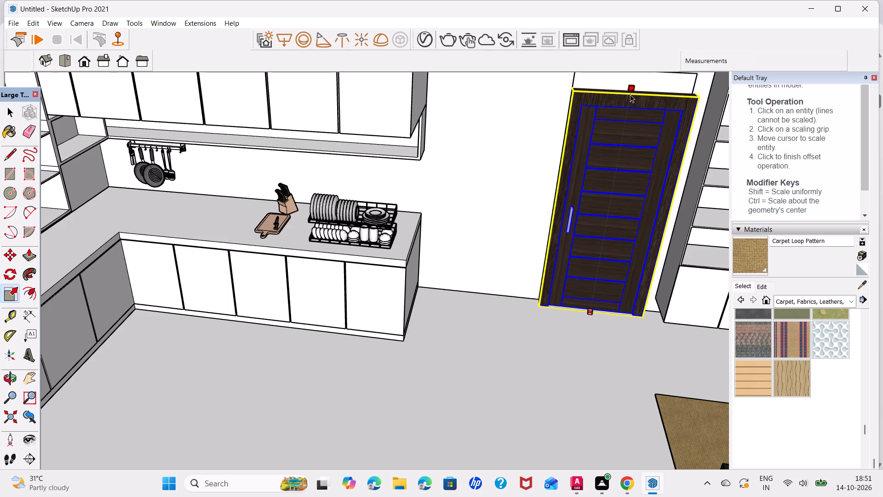
Scale the door's height upward along the blue axis to reach the top edge of the wall opening.
{"action": "key", "text": "s"}
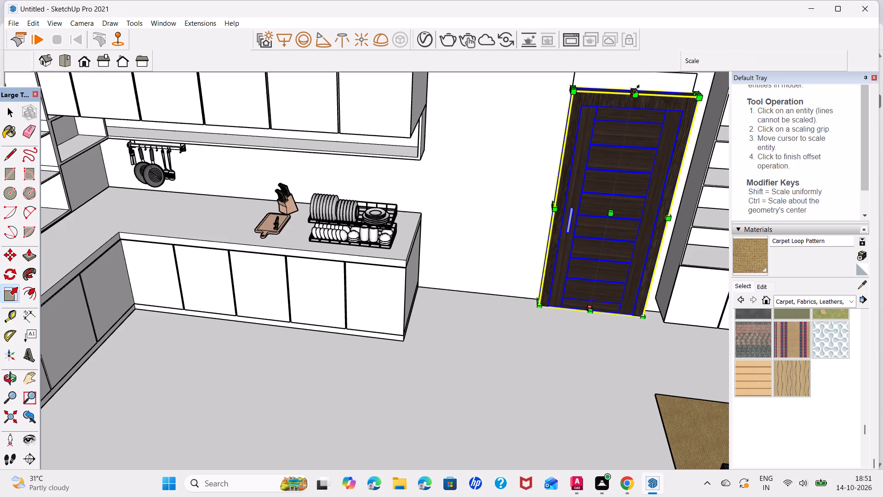
{"action": "scroll", "coordinate": [636, 89], "scroll_direction": "up", "scroll_amount": 3}
{"action": "left_click", "coordinate": [636, 89]}
{"action": "middle_click_drag", "start_coordinate": [647, 78], "coordinate": [644, 117], "text": "shift"}
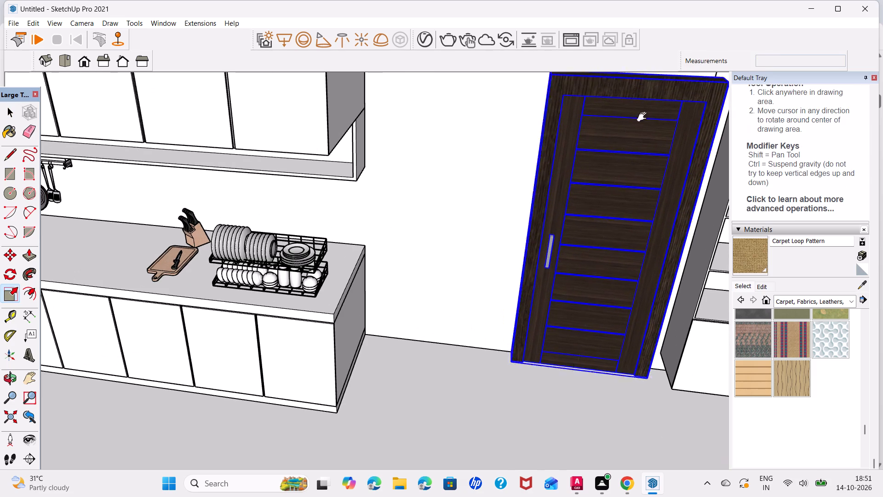
{"action": "middle_click_drag", "start_coordinate": [644, 117], "coordinate": [626, 244], "text": "shift"}
{"action": "scroll", "coordinate": [626, 247], "scroll_direction": "down", "scroll_amount": 2}
{"action": "middle_click_drag", "start_coordinate": [630, 262], "coordinate": [647, 103]}
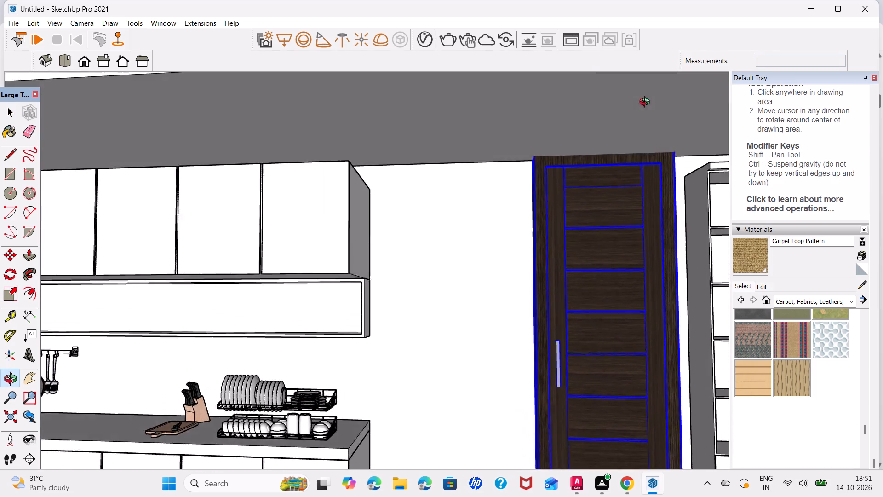
{"action": "middle_click_drag", "start_coordinate": [647, 103], "coordinate": [646, 69]}
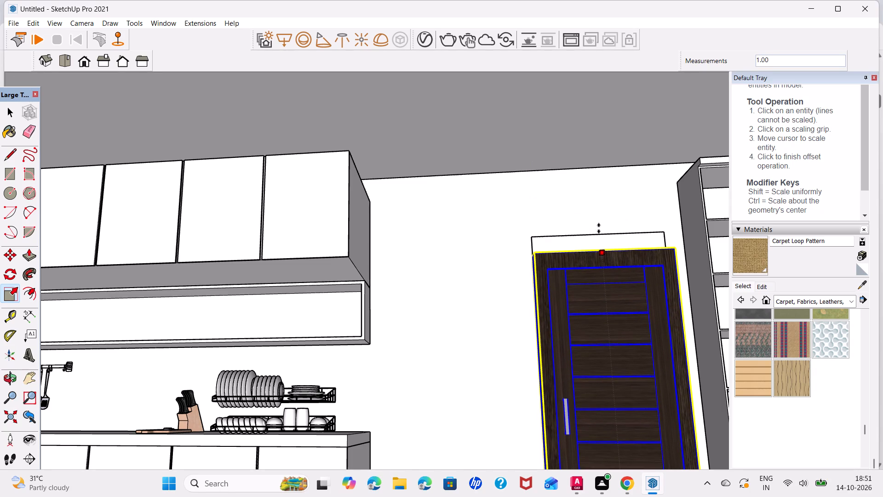
{"action": "left_click", "coordinate": [600, 221]}
{"action": "key", "text": "space"}
Examine the complete furnished kitchen and living room from the open front, framing the whole interior.
{"action": "scroll", "coordinate": [590, 289], "scroll_direction": "down", "scroll_amount": 8}
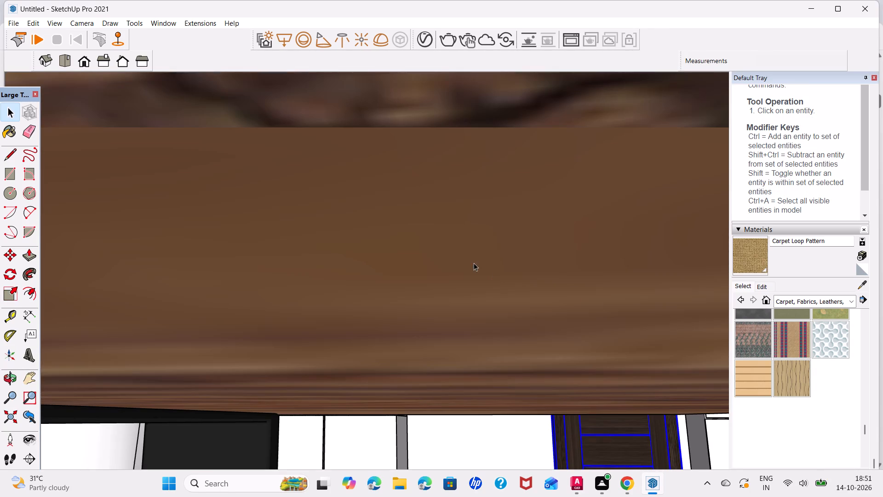
{"action": "left_click", "coordinate": [13, 419]}
{"action": "middle_click_drag", "start_coordinate": [399, 329], "coordinate": [406, 400]}
{"action": "middle_click_drag", "start_coordinate": [414, 372], "coordinate": [432, 384]}
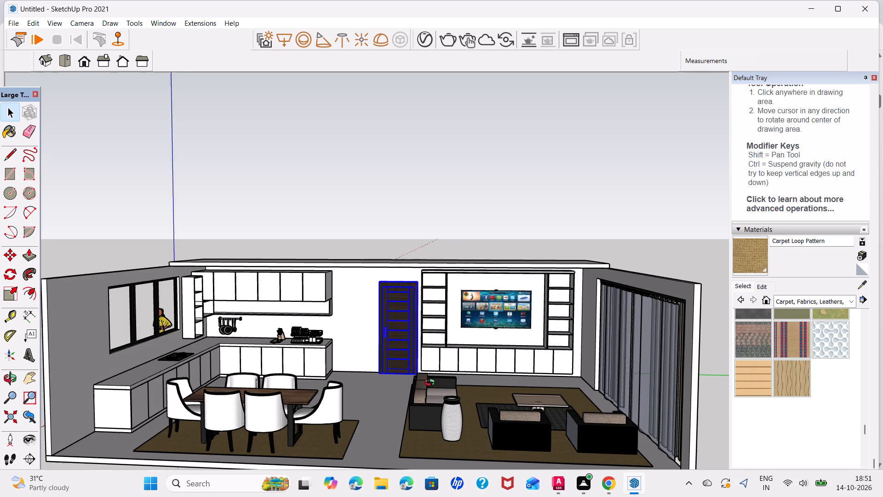
{"action": "middle_click_drag", "start_coordinate": [432, 384], "coordinate": [452, 392]}
{"action": "scroll", "coordinate": [432, 383], "scroll_direction": "down", "scroll_amount": 1}
{"action": "middle_click_drag", "start_coordinate": [432, 383], "coordinate": [395, 341]}
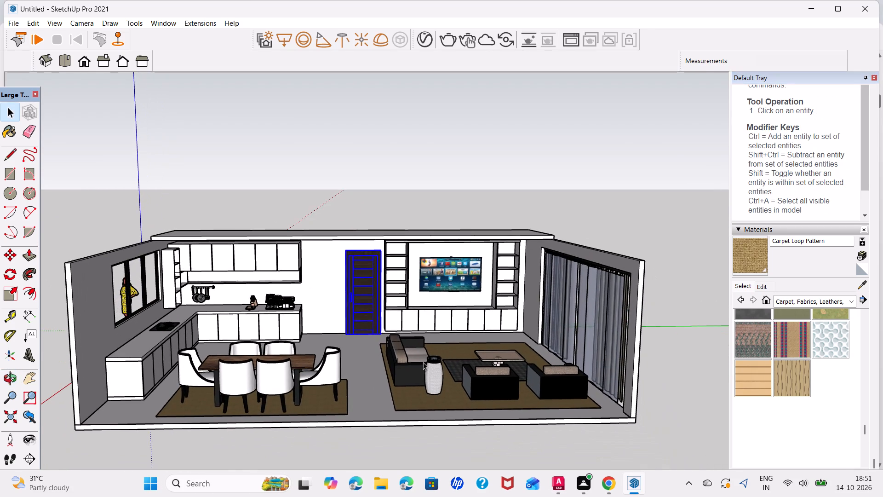
{"action": "middle_click_drag", "start_coordinate": [423, 362], "coordinate": [398, 369]}
{"action": "middle_click_drag", "start_coordinate": [385, 344], "coordinate": [462, 348]}
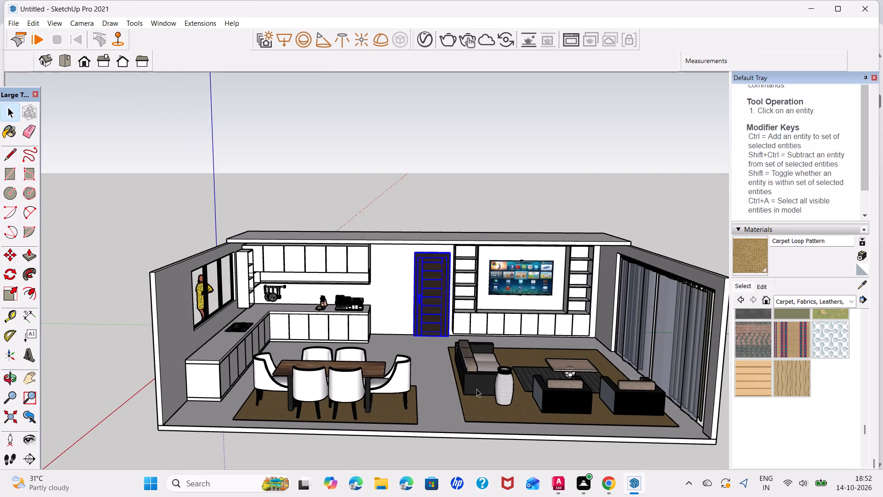
{"action": "middle_click_drag", "start_coordinate": [476, 389], "coordinate": [477, 379]}
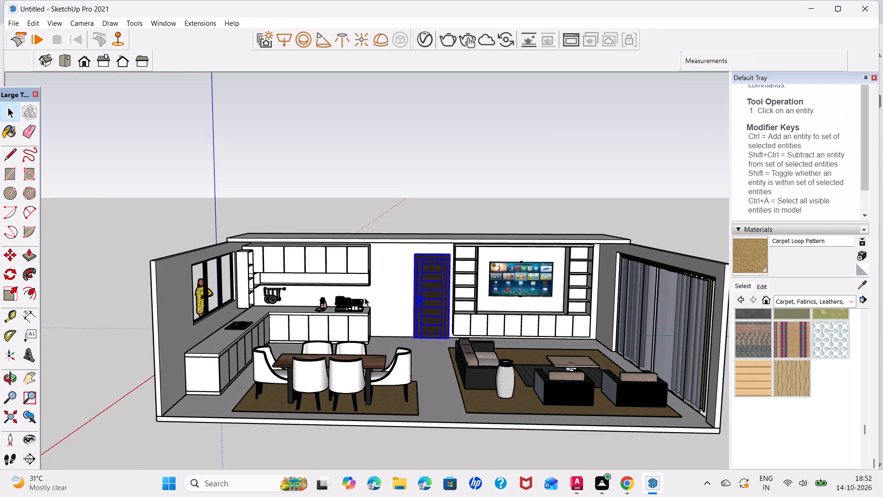
{"action": "scroll", "coordinate": [360, 293], "scroll_direction": "up", "scroll_amount": 1}
{"action": "middle_click_drag", "start_coordinate": [438, 301], "coordinate": [413, 288], "text": "shift"}
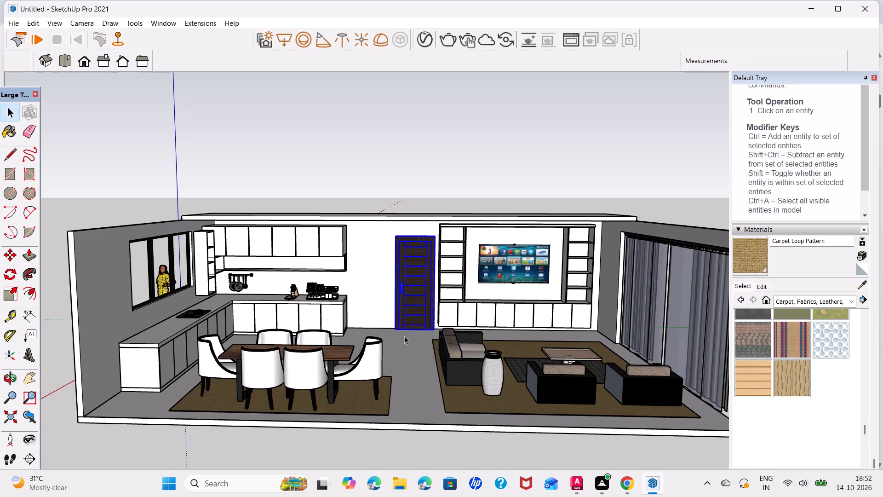
{"action": "middle_click_drag", "start_coordinate": [413, 342], "coordinate": [430, 350]}
{"action": "middle_click_drag", "start_coordinate": [396, 341], "coordinate": [392, 357]}
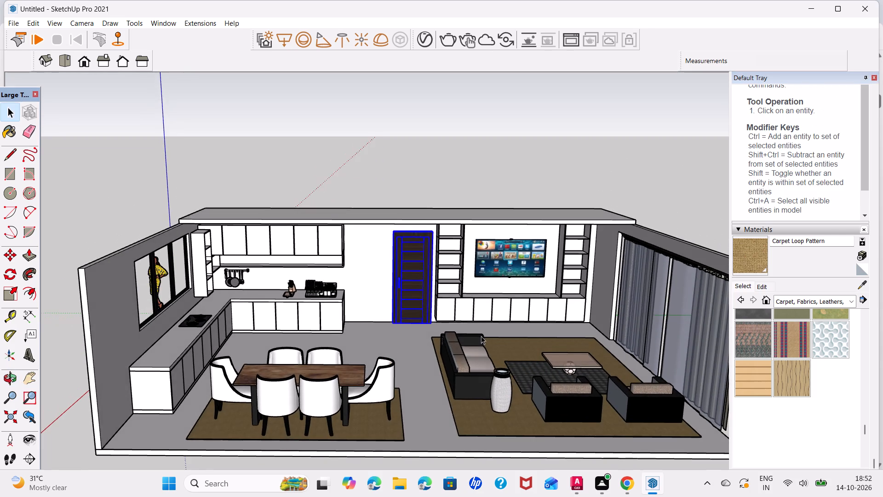
{"action": "scroll", "coordinate": [482, 335], "scroll_direction": "down", "scroll_amount": 2}
{"action": "middle_click_drag", "start_coordinate": [490, 329], "coordinate": [436, 319]}
{"action": "scroll", "coordinate": [392, 315], "scroll_direction": "up", "scroll_amount": 1}
{"action": "middle_click_drag", "start_coordinate": [391, 314], "coordinate": [392, 302]}
{"action": "middle_click_drag", "start_coordinate": [386, 291], "coordinate": [424, 311], "text": "shift"}
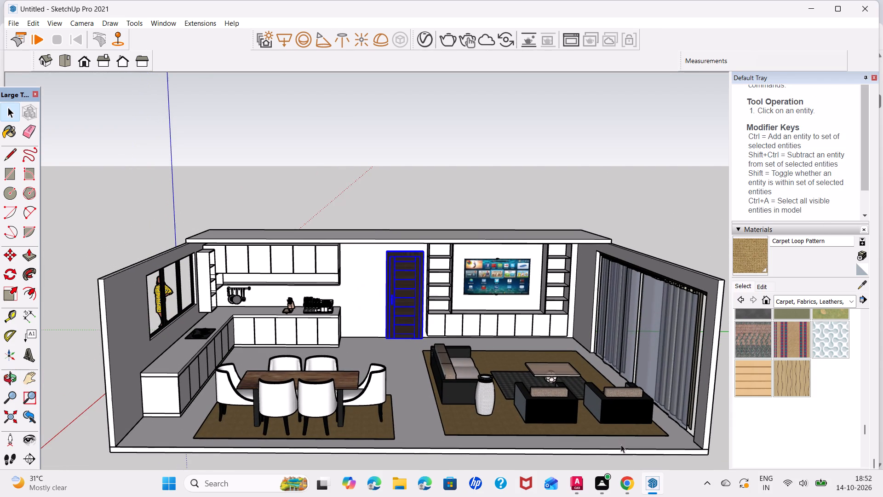
Print the current view with Microsoft Print to PDF, saving it on the Desktop as LIVING AND KITCHEN.
{"action": "key", "text": "ctrl+p"}
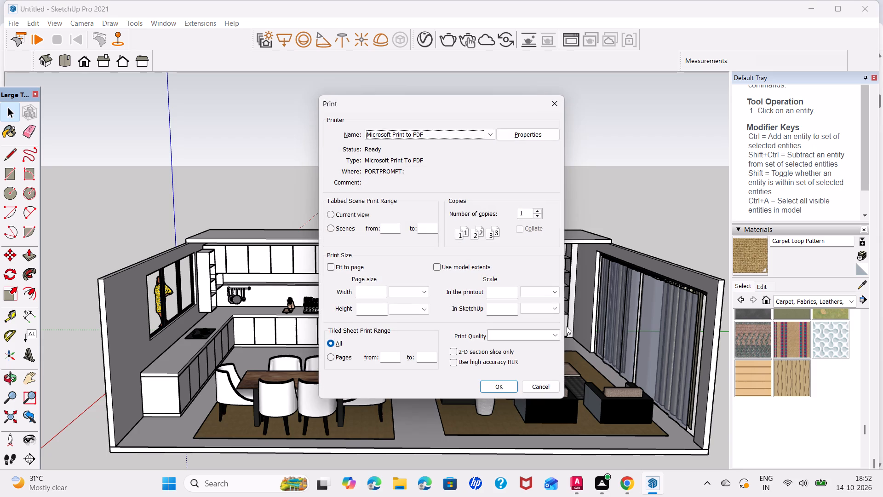
{"action": "left_click", "coordinate": [336, 216]}
{"action": "left_click", "coordinate": [506, 387]}
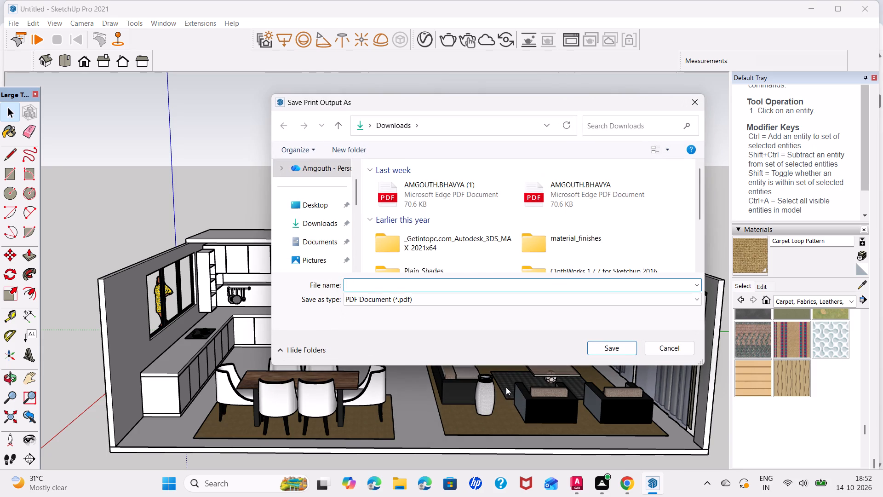
{"action": "left_click", "coordinate": [312, 201]}
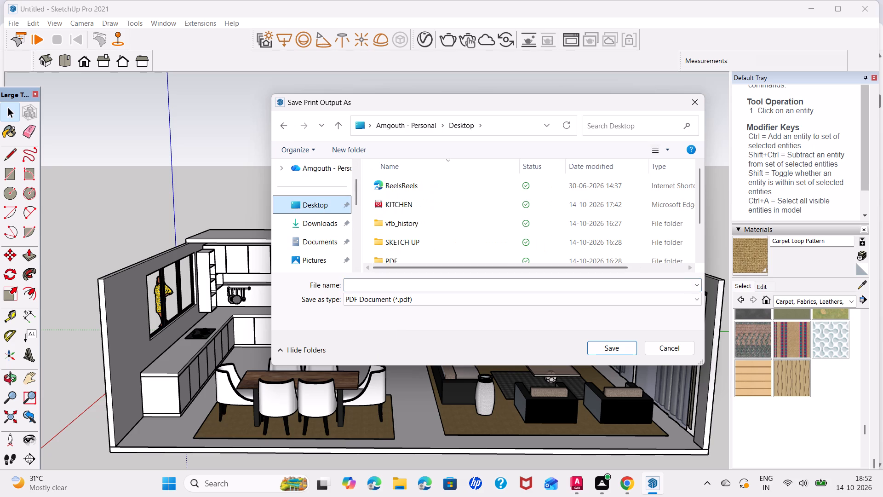
{"action": "left_click", "coordinate": [460, 284]}
{"action": "type", "text": "LIVING AND"}
{"action": "key", "text": "space"}
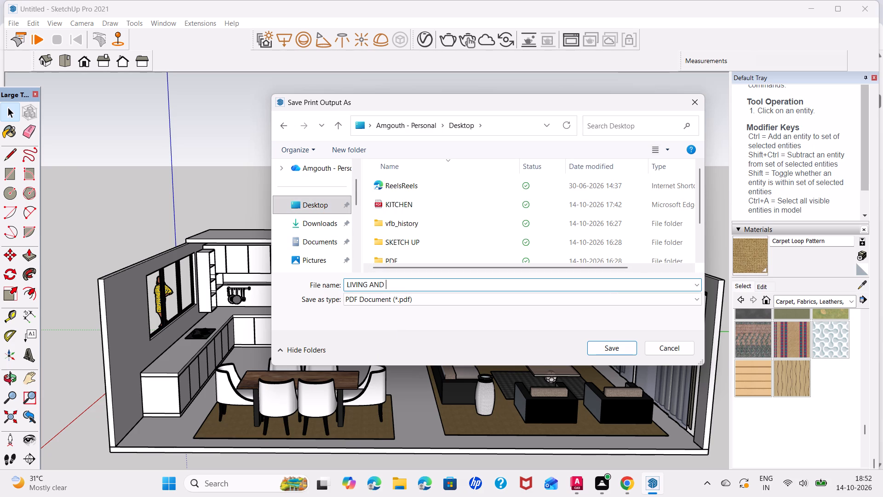
{"action": "type", "text": "KITCHEN"}
{"action": "left_click", "coordinate": [607, 348]}
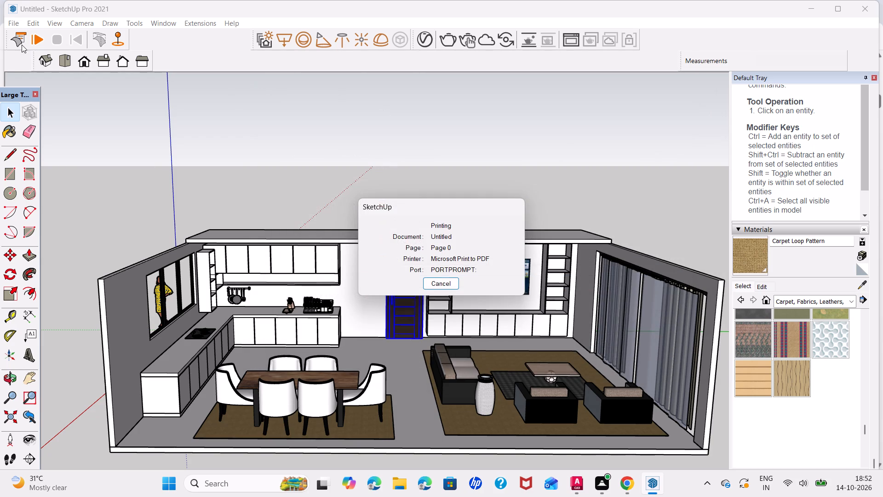
Save the model on the Desktop as a SketchUp model named LIVING AND KITCHEN.
{"action": "left_click", "coordinate": [14, 21]}
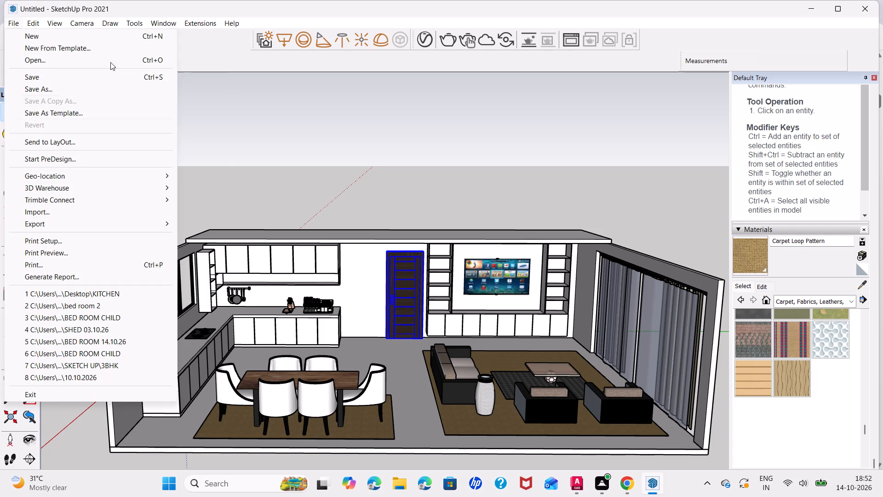
{"action": "left_click", "coordinate": [12, 23]}
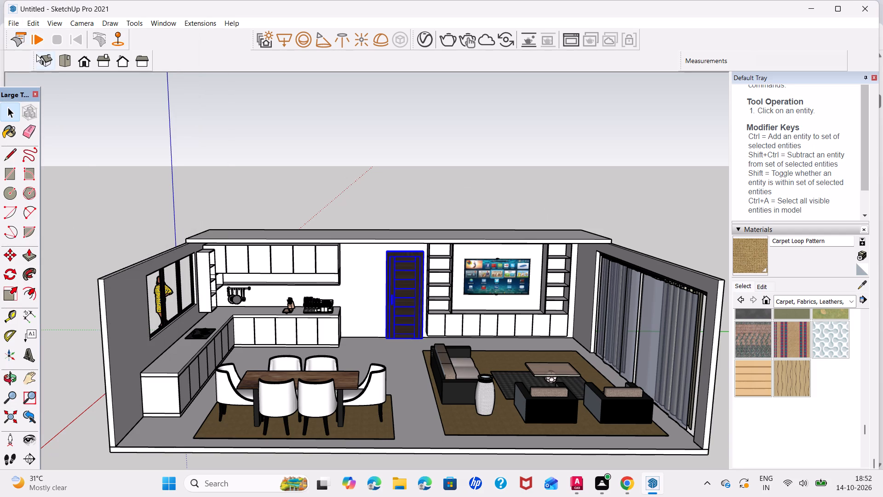
{"action": "left_click", "coordinate": [14, 21]}
{"action": "left_click", "coordinate": [52, 93]}
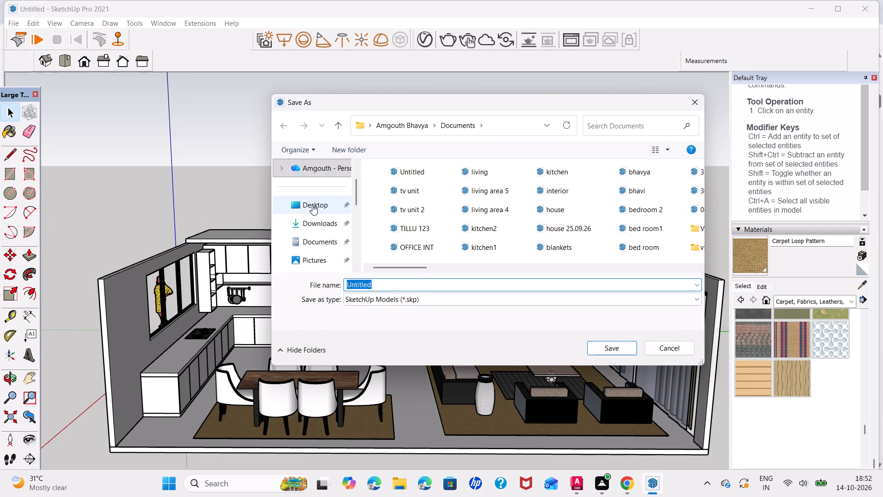
{"action": "left_click", "coordinate": [312, 205]}
{"action": "left_click", "coordinate": [456, 308]}
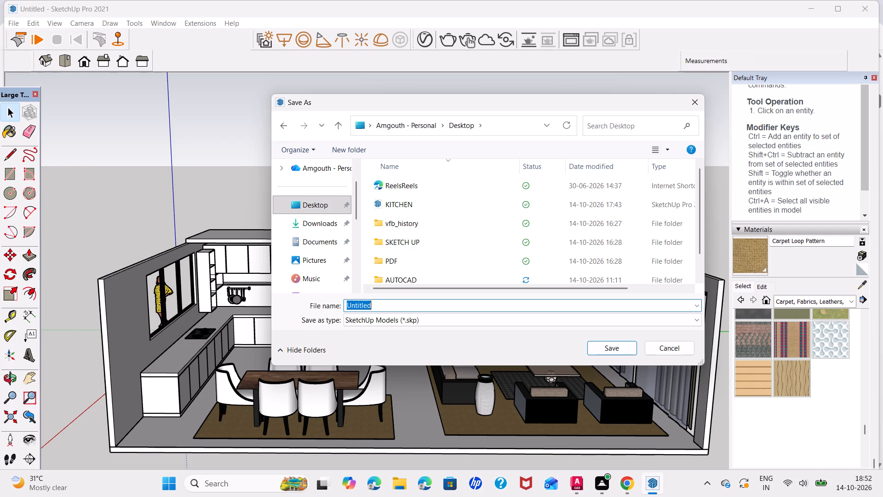
{"action": "key", "text": "BackSpace"}
{"action": "type", "text": "LIVING AN"}
{"action": "type", "text": "D"}
{"action": "key", "text": "space"}
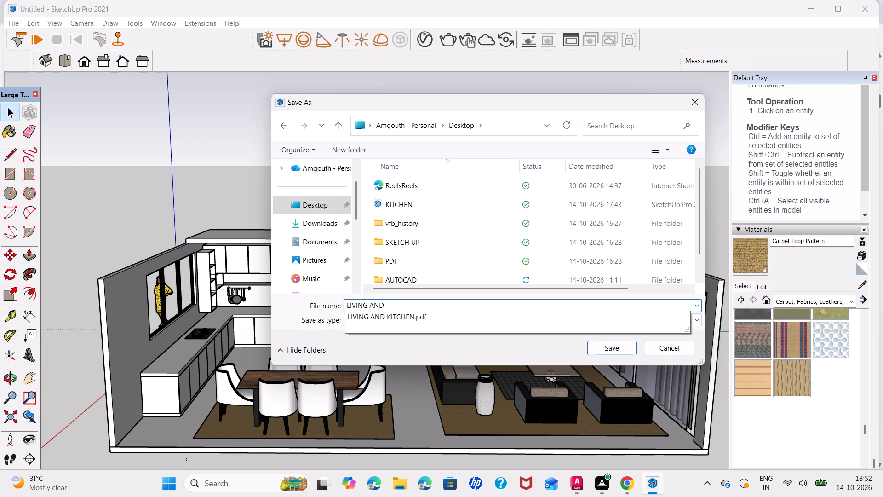
{"action": "type", "text": "KITCHEN"}
{"action": "left_click", "coordinate": [619, 352]}
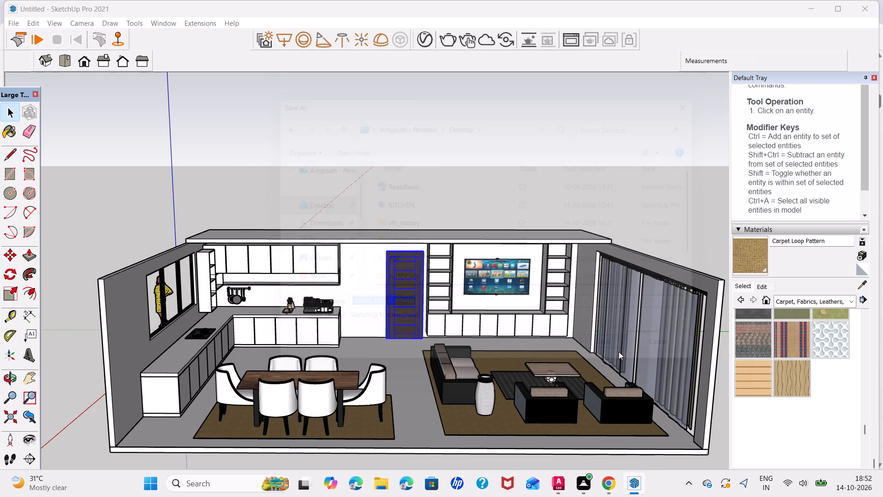
Close the saved LIVING AND KITCHEN model and exit the modelling program.
{"action": "left_click", "coordinate": [880, 5]}
{"action": "left_click", "coordinate": [871, 11]}
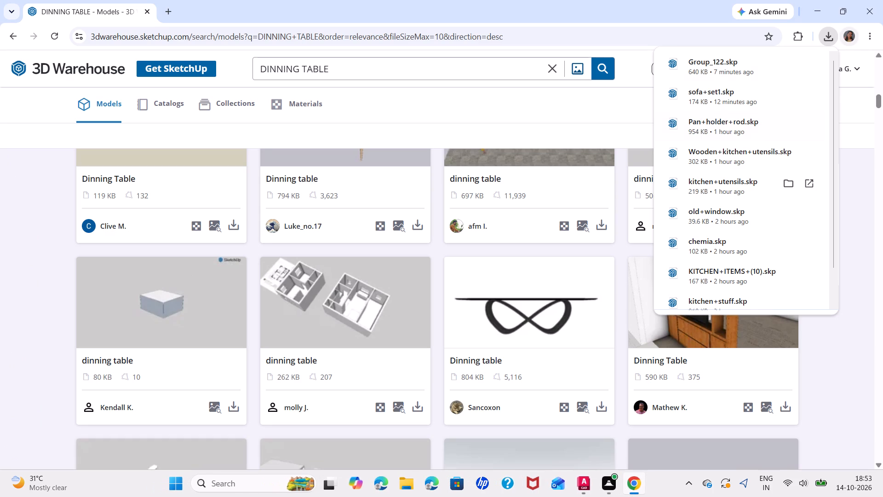